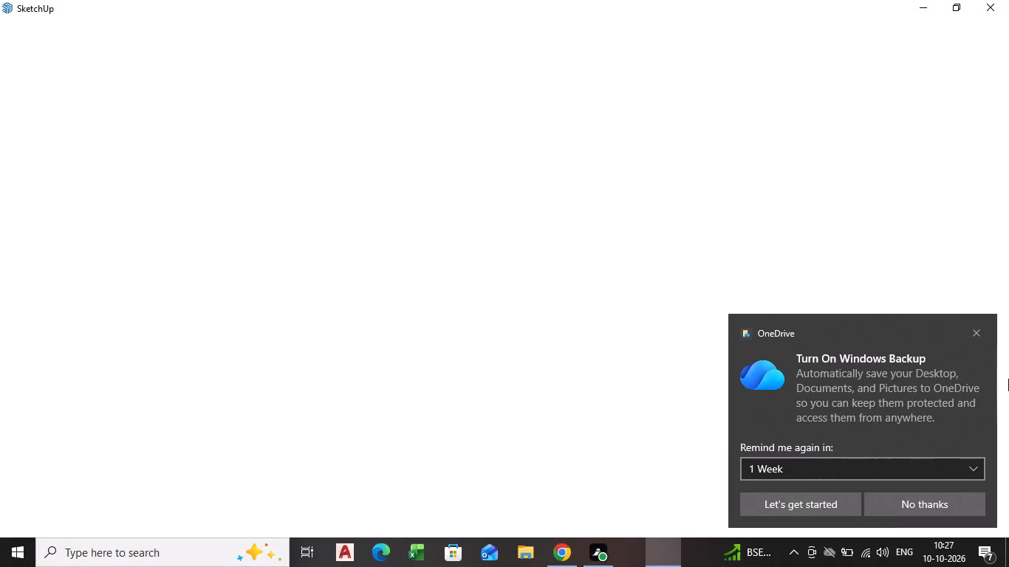
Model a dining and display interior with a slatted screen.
Dismiss the OneDrive backup notification.
left_click(976, 334)
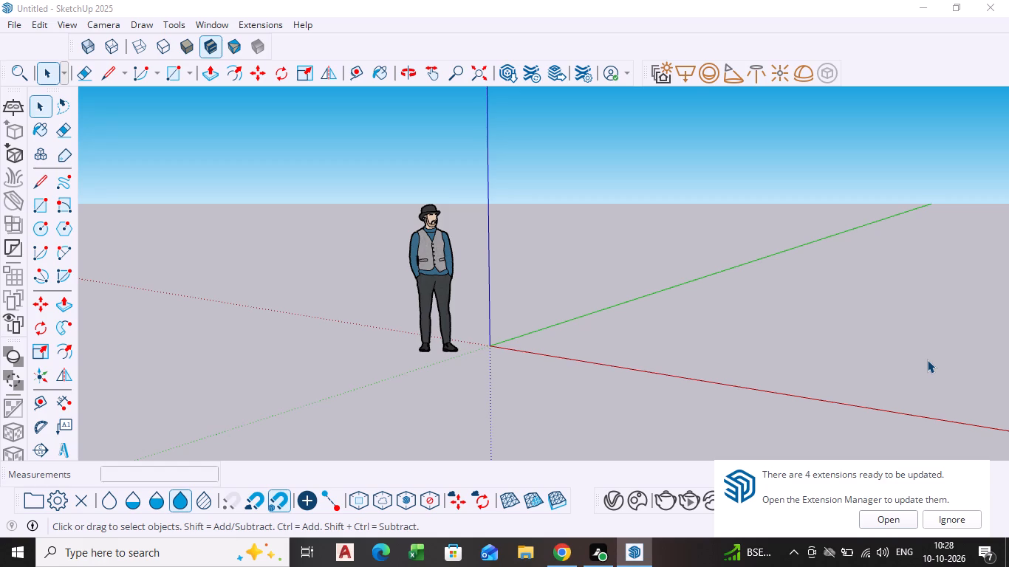
Draw a rectangle of about 18' 7" by 21' 8" on the ground, between the red and green axes.
scroll(399, 373, "down", 4)
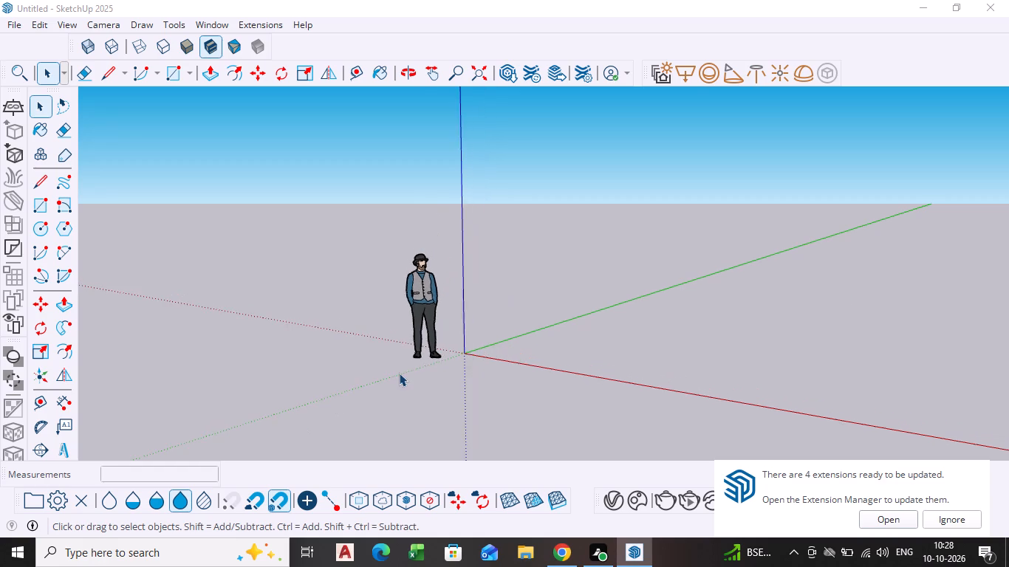
middle_click_drag(399, 373, 59, 333, "shift")
middle_click_drag(83, 384, 280, 438)
scroll(284, 416, "up", 2)
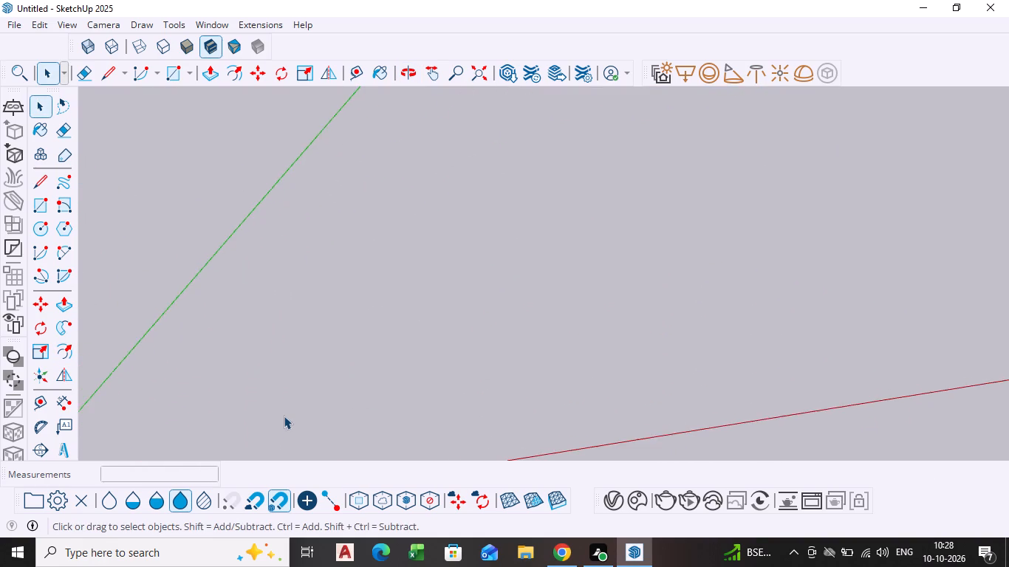
scroll(284, 416, "down", 8)
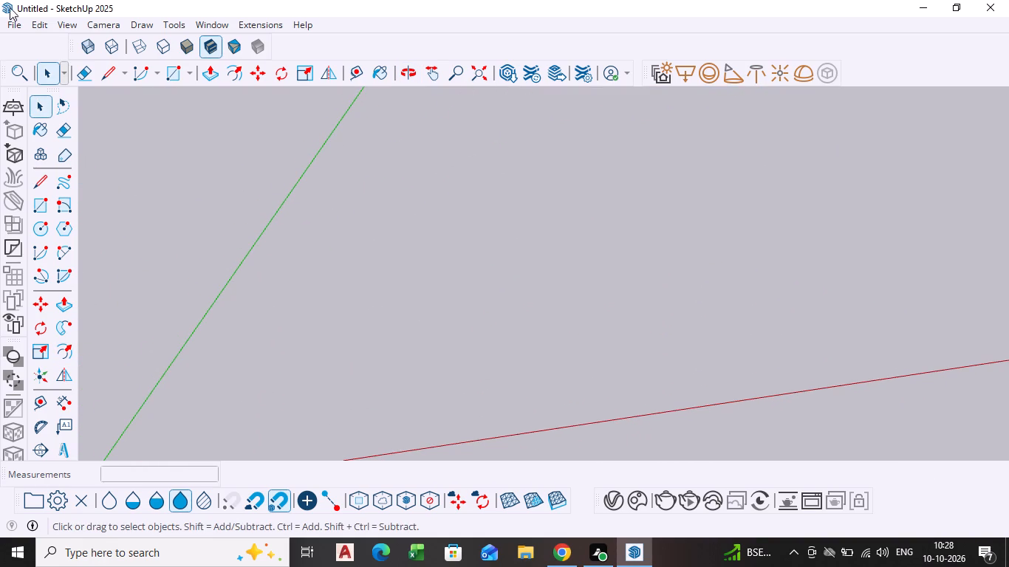
left_click(38, 213)
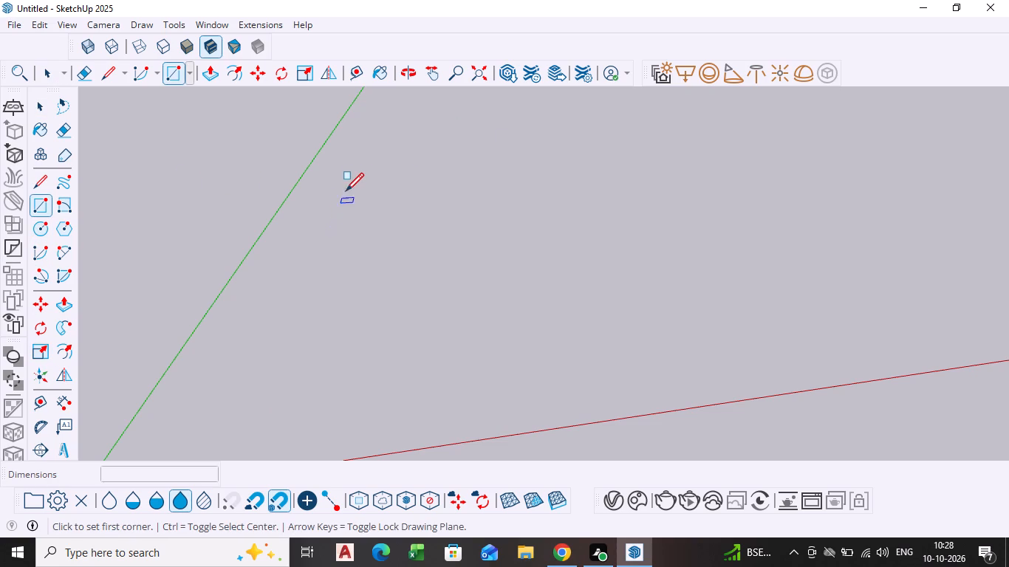
left_click(349, 188)
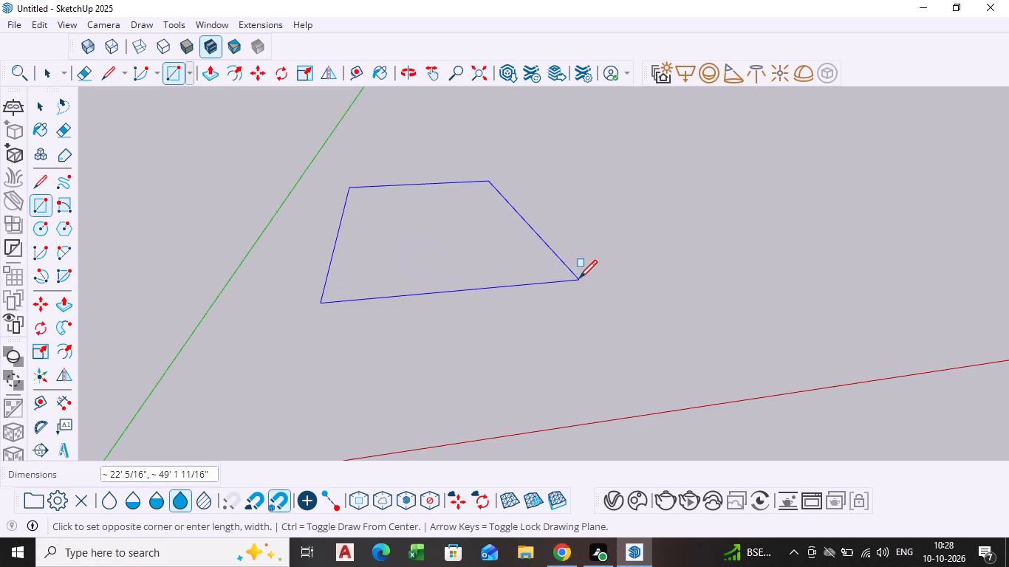
scroll(522, 250, "down", 2)
middle_click_drag(522, 250, 516, 262)
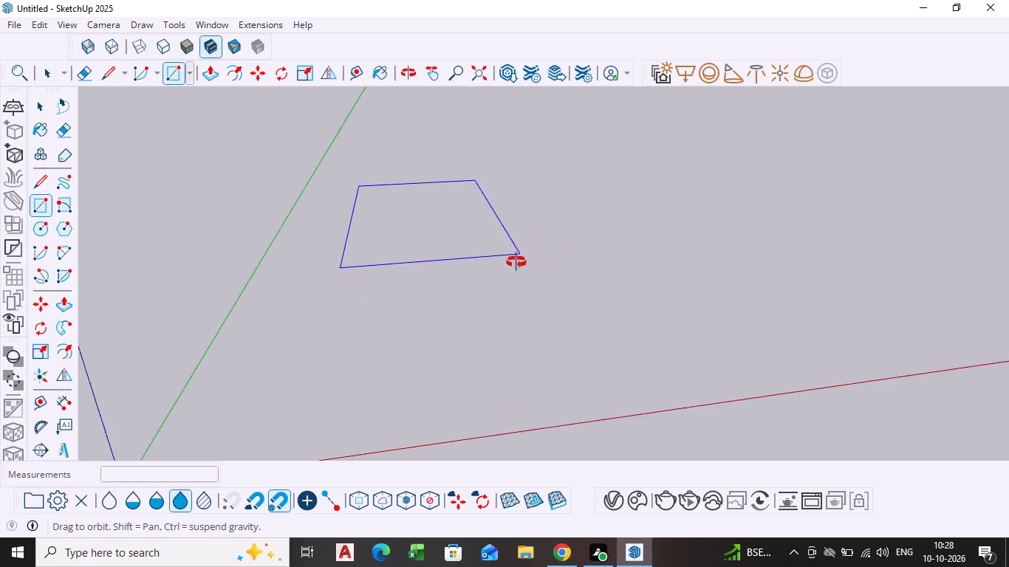
middle_click_drag(516, 262, 492, 357)
scroll(496, 221, "down", 1)
middle_click_drag(496, 221, 465, 355, "shift")
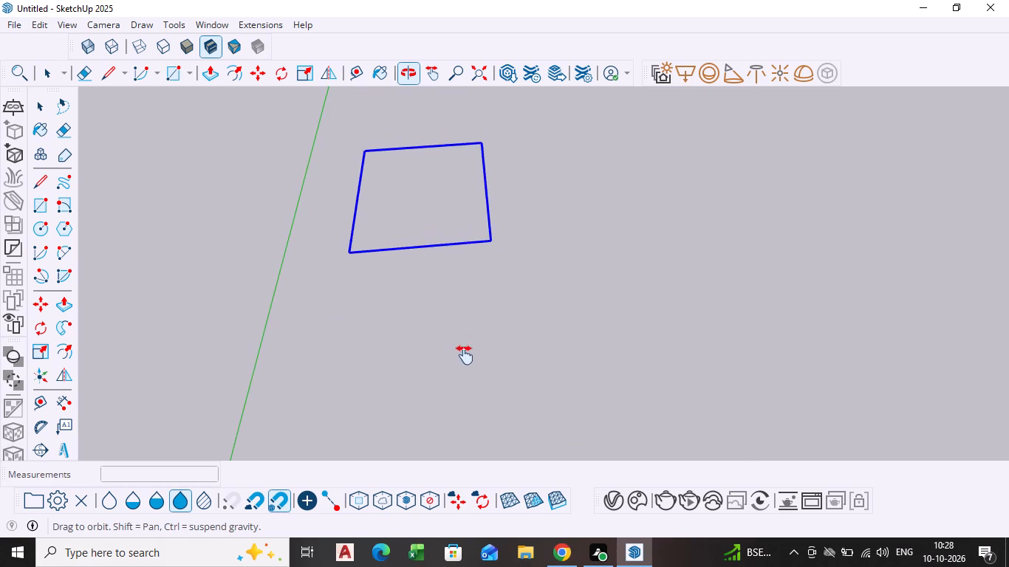
middle_click_drag(465, 355, 465, 354, "shift")
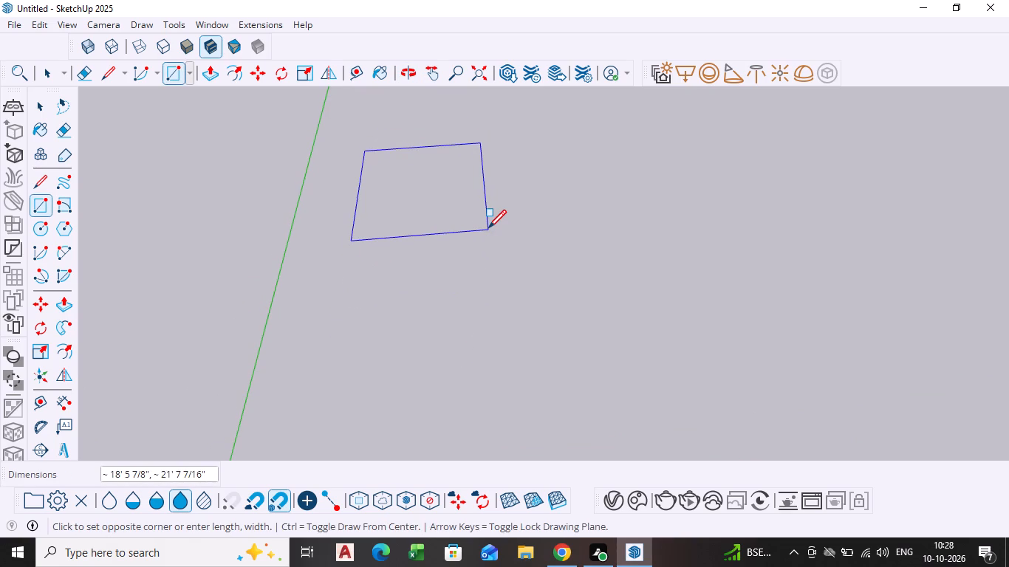
left_click(489, 230)
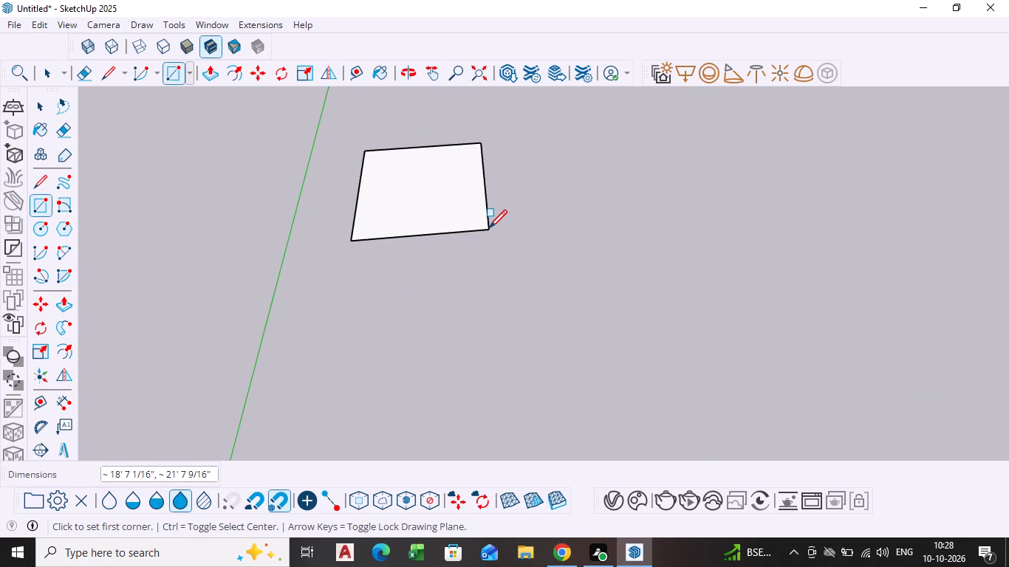
Push/Pull the rectangle upward by 4" to form a floor slab.
key("space")
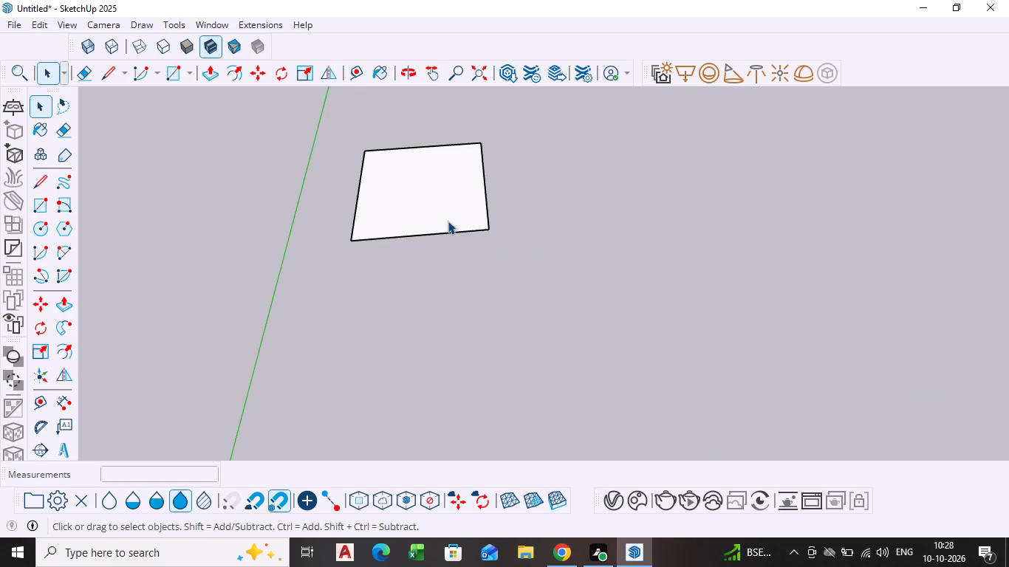
double_click(448, 221)
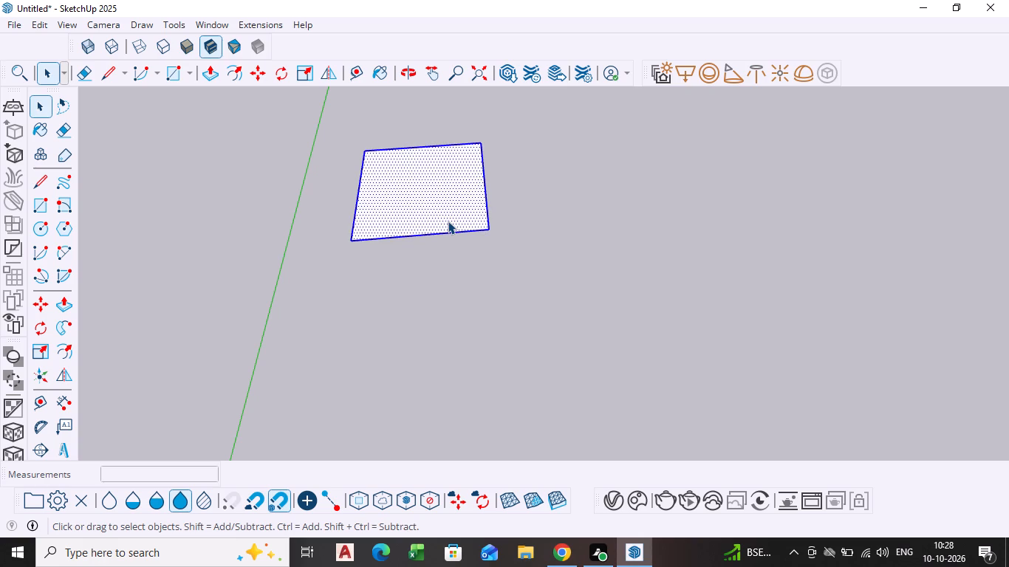
scroll(448, 221, "up", 4)
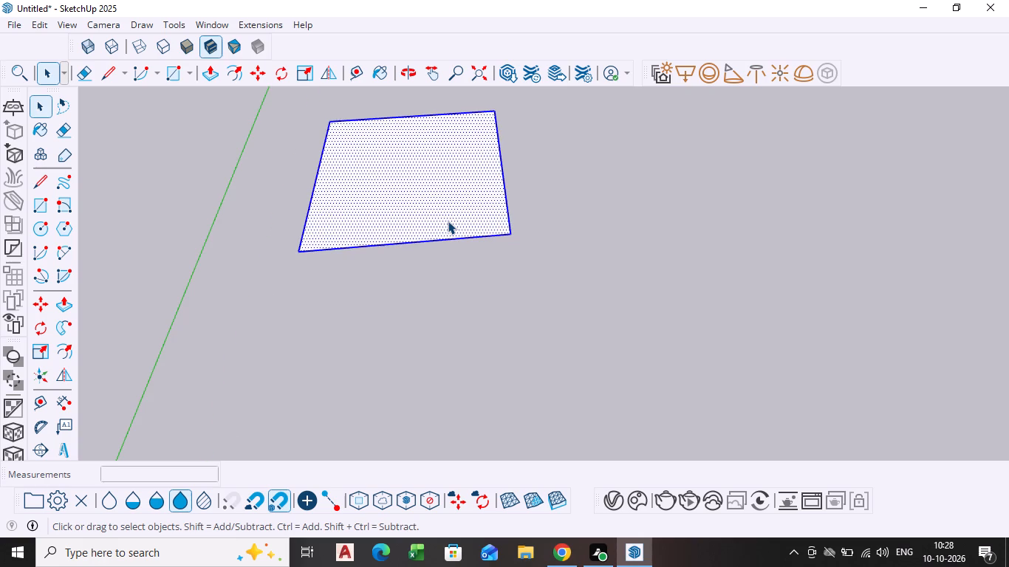
key("p")
left_click(448, 221)
left_click(448, 221)
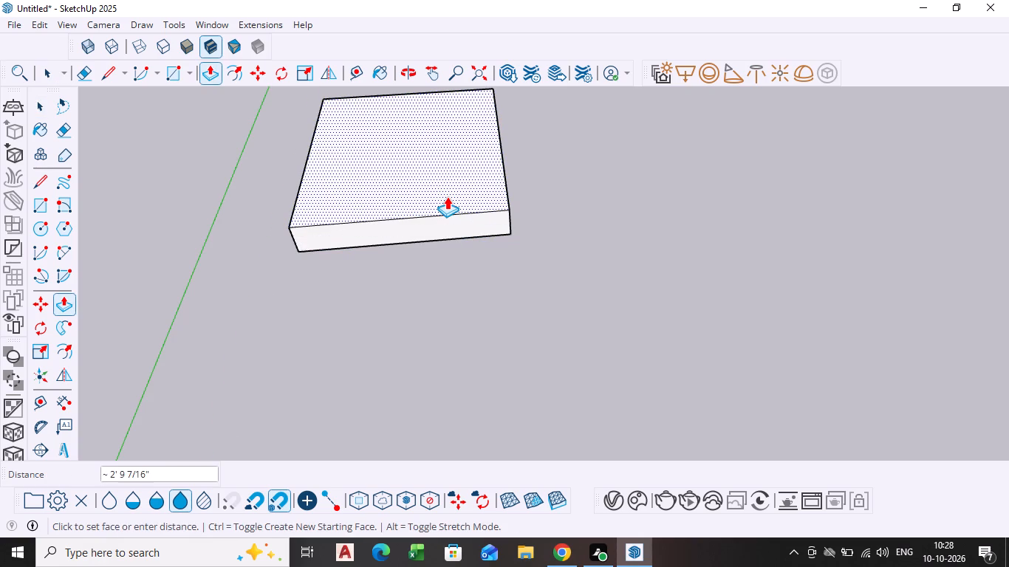
key("4")
key("Return")
key("space")
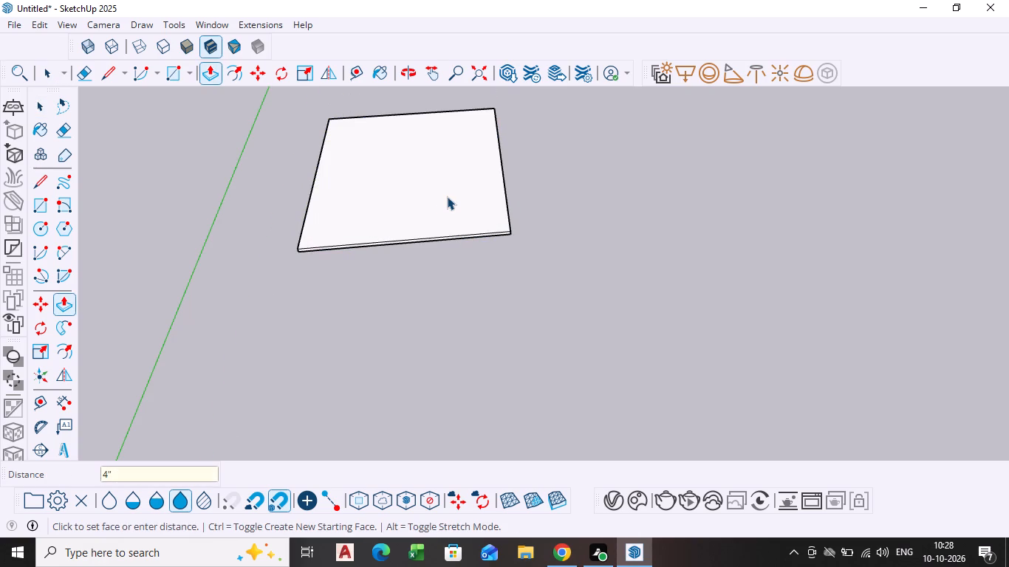
Select the whole floor slab and make it a group.
triple_click(447, 196)
right_click(447, 196)
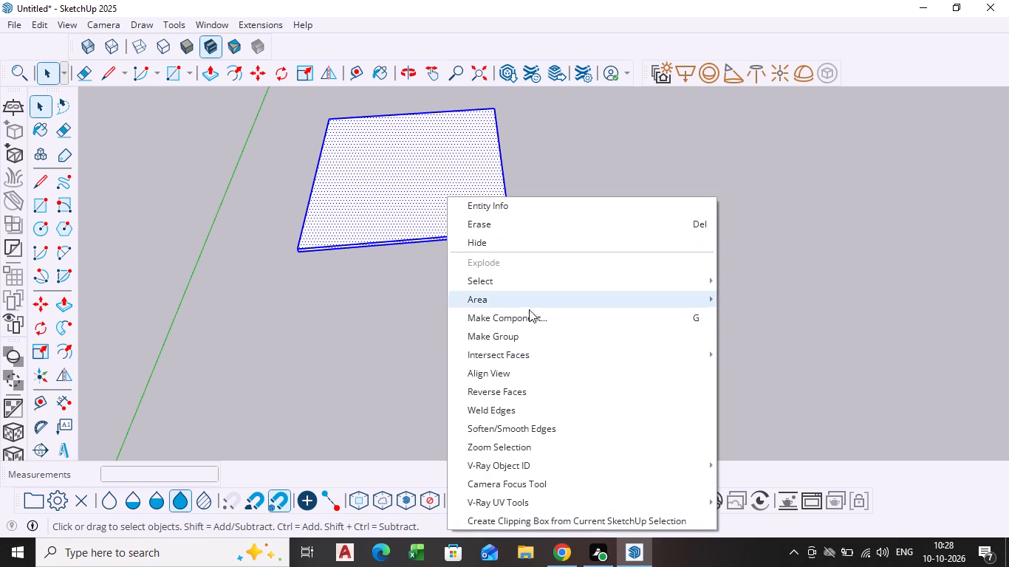
left_click(519, 330)
left_click(552, 196)
Draw a rectangle over the slab's top face, from its back-left corner to the diagonally opposite front-right corner.
scroll(439, 207, "down", 3)
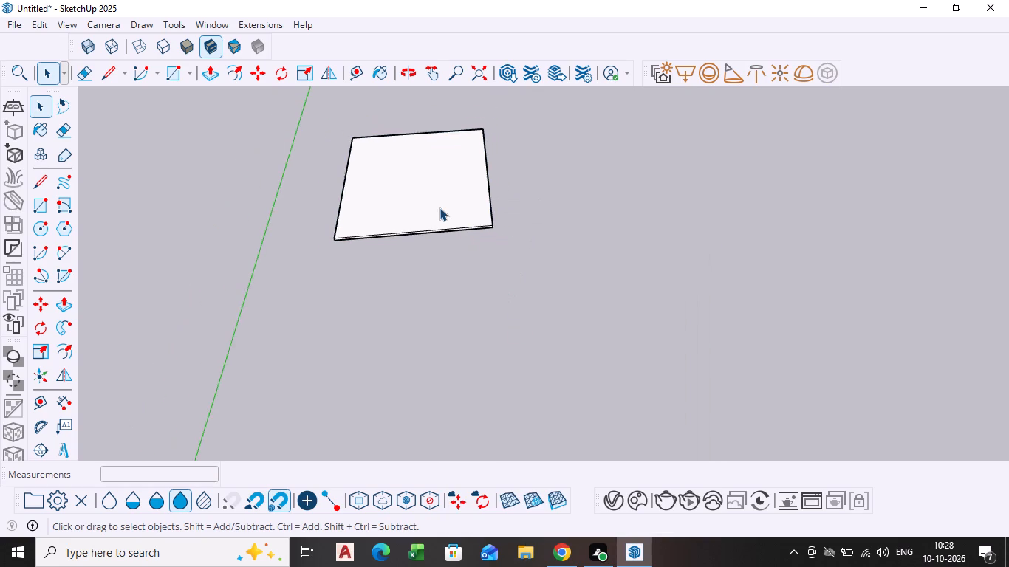
middle_click_drag(439, 207, 411, 338, "shift")
scroll(410, 336, "up", 4)
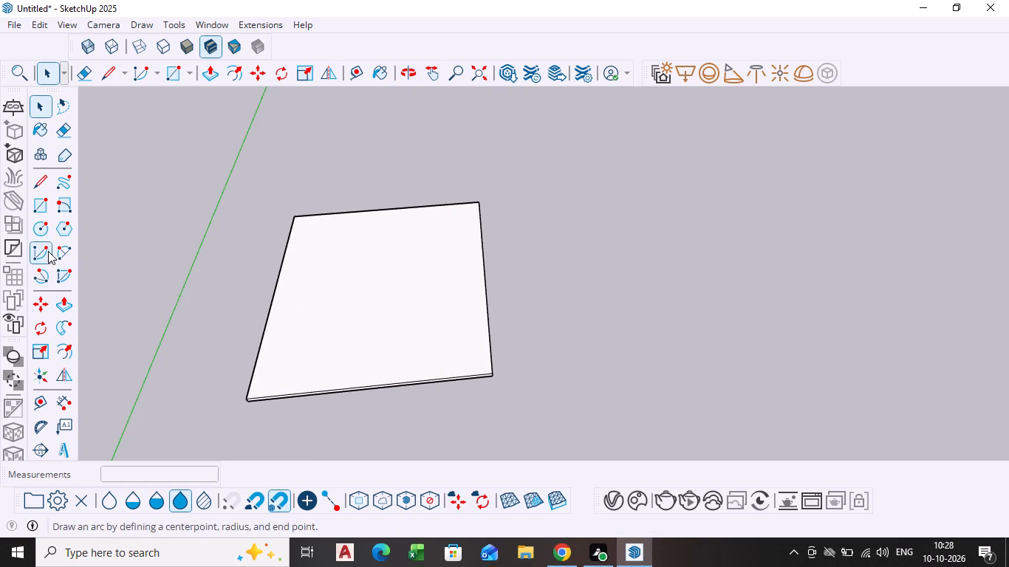
left_click(44, 211)
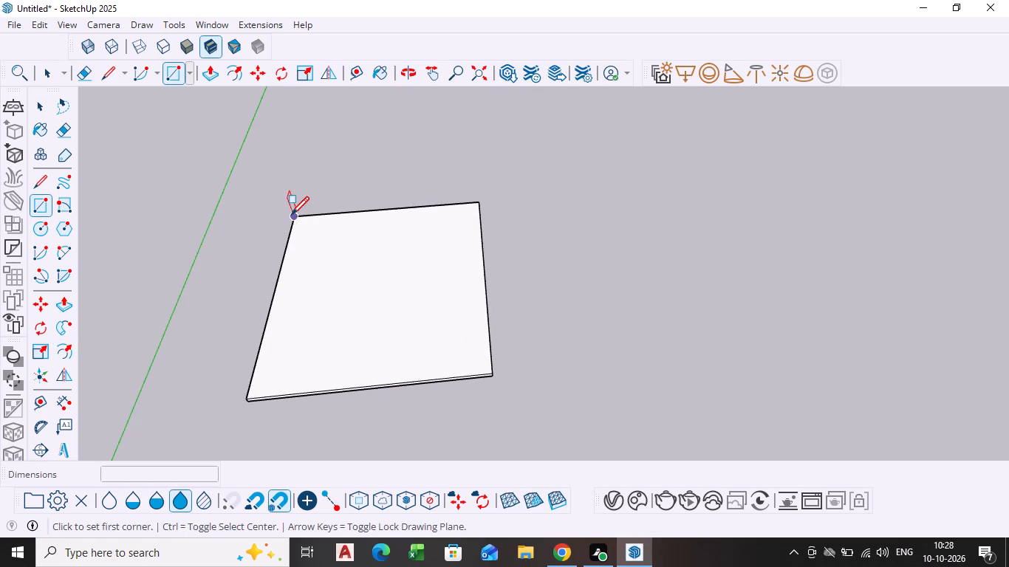
left_click(294, 217)
left_click(493, 371)
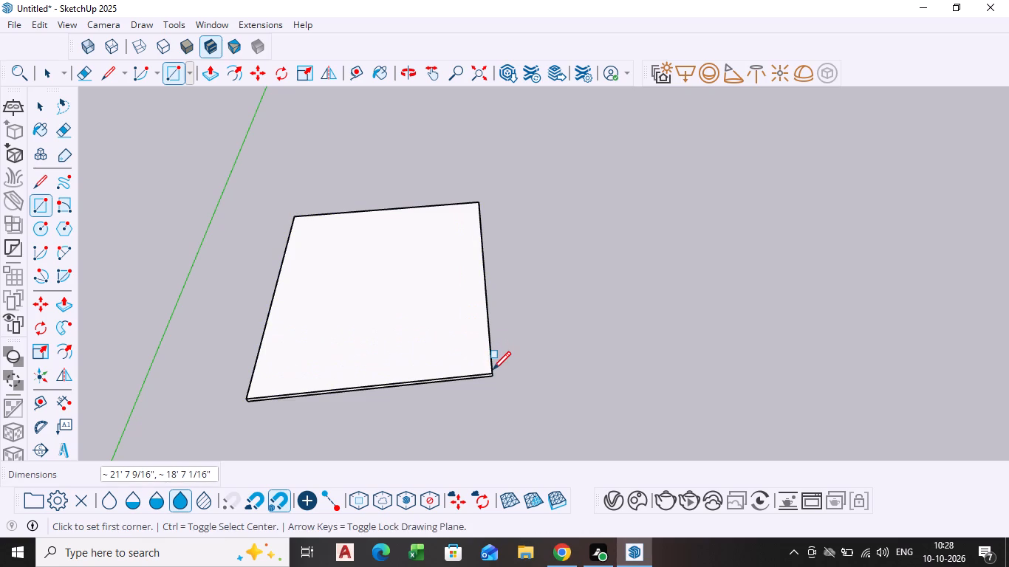
key("space")
Offset the outline of the new top rectangle inward by 9" to form a wall border.
left_click(445, 341)
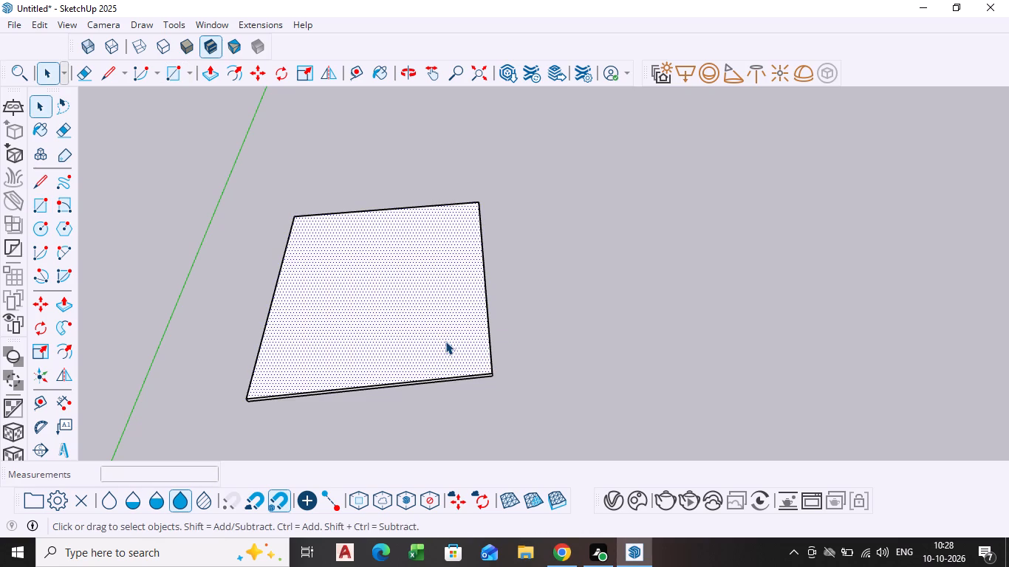
left_click(62, 348)
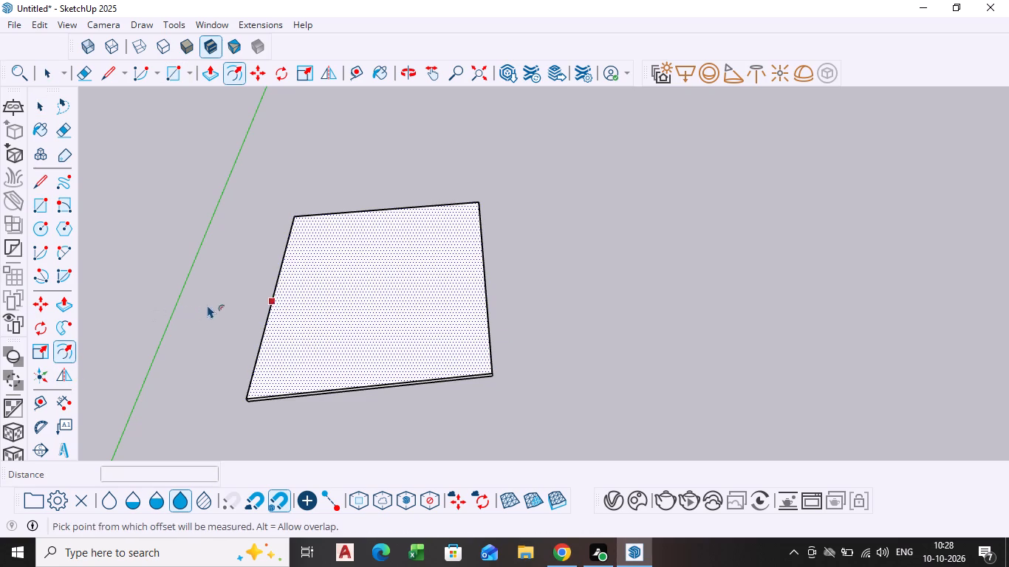
left_click(273, 289)
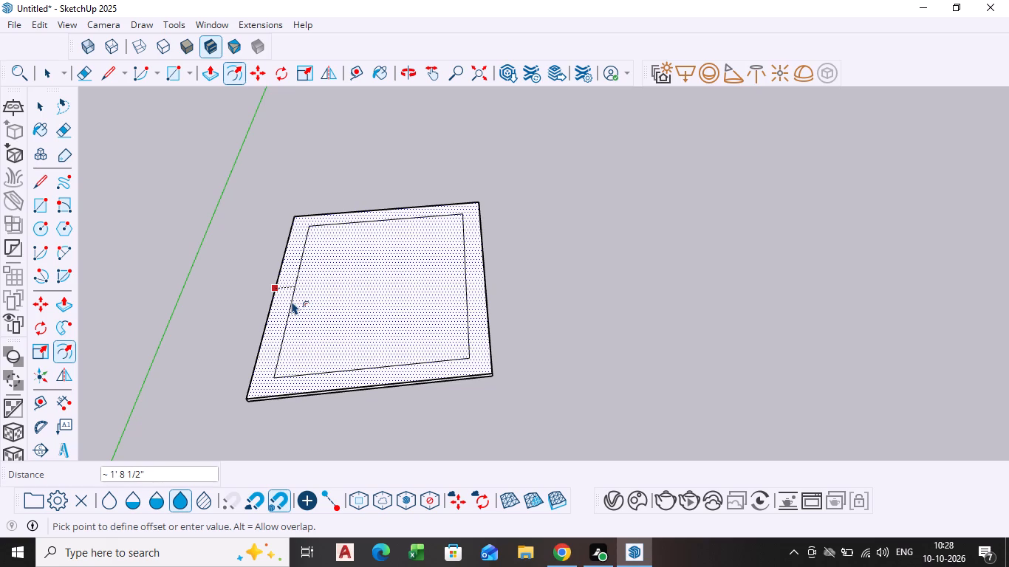
key("9")
key("Return")
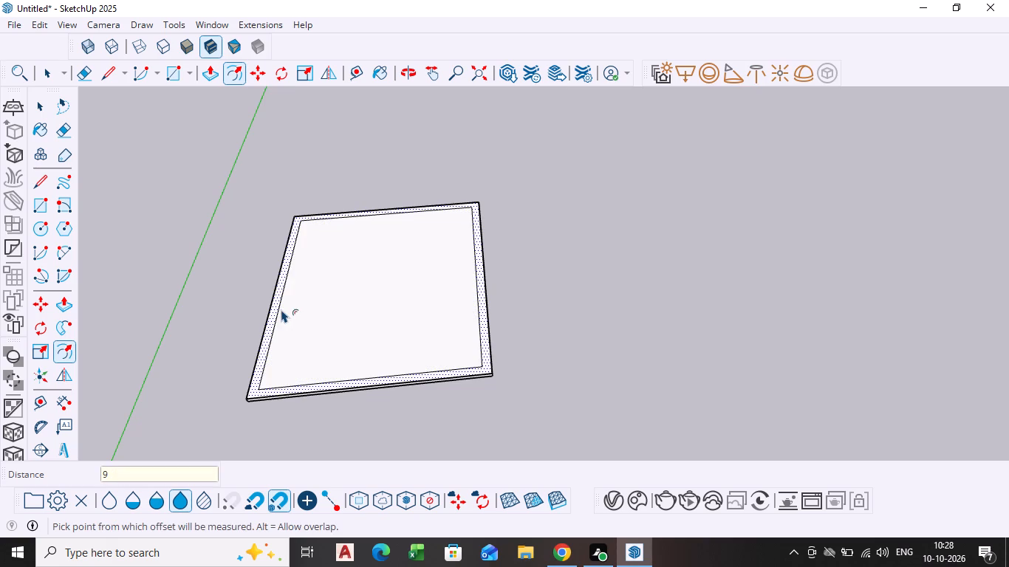
key("space")
Draw two short lines across the wall border, one near the right side's front end and one at the front-left inner corner.
scroll(461, 304, "up", 2)
scroll(459, 305, "down", 2)
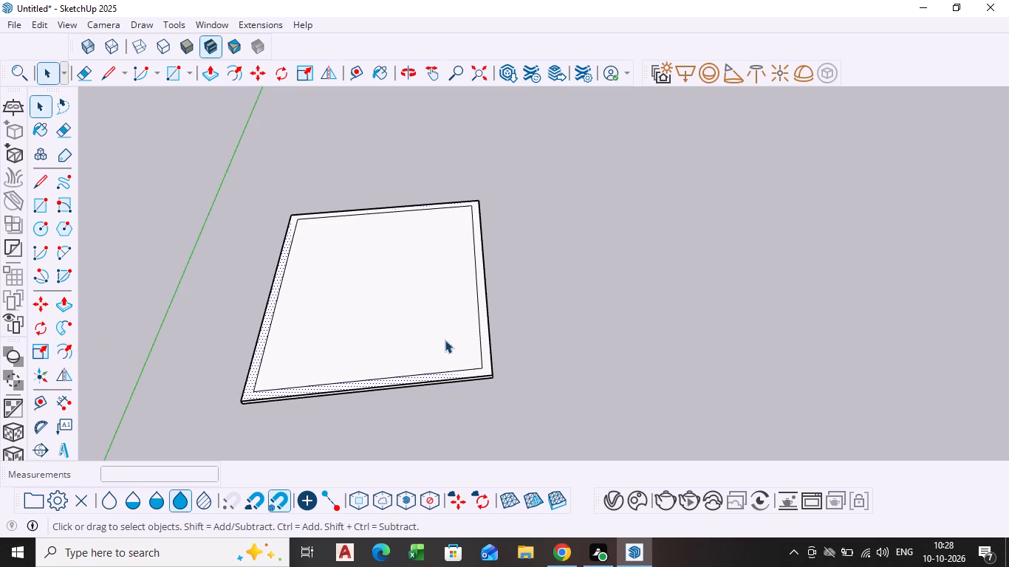
scroll(479, 337, "up", 3)
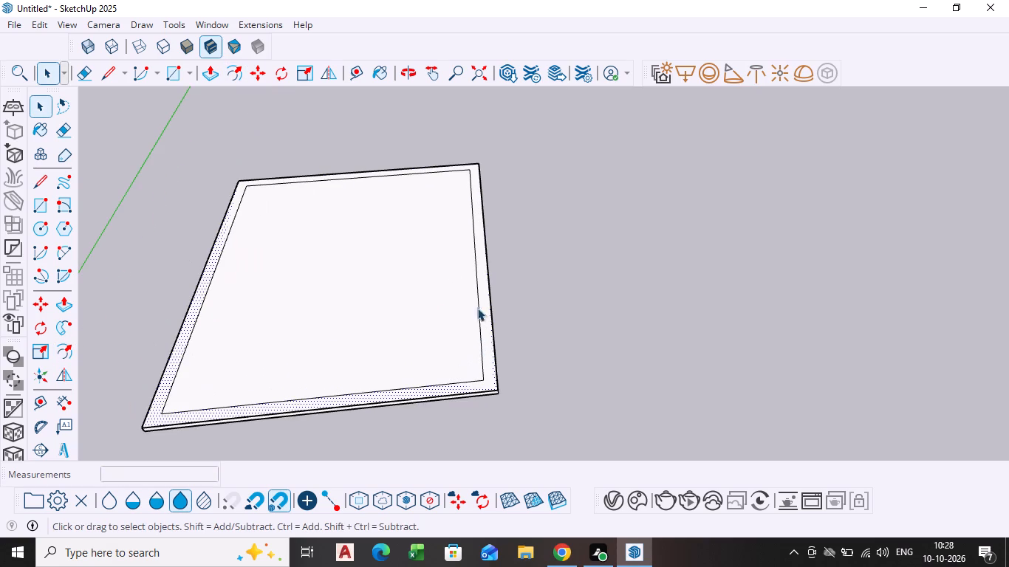
scroll(478, 298, "up", 3)
key("l")
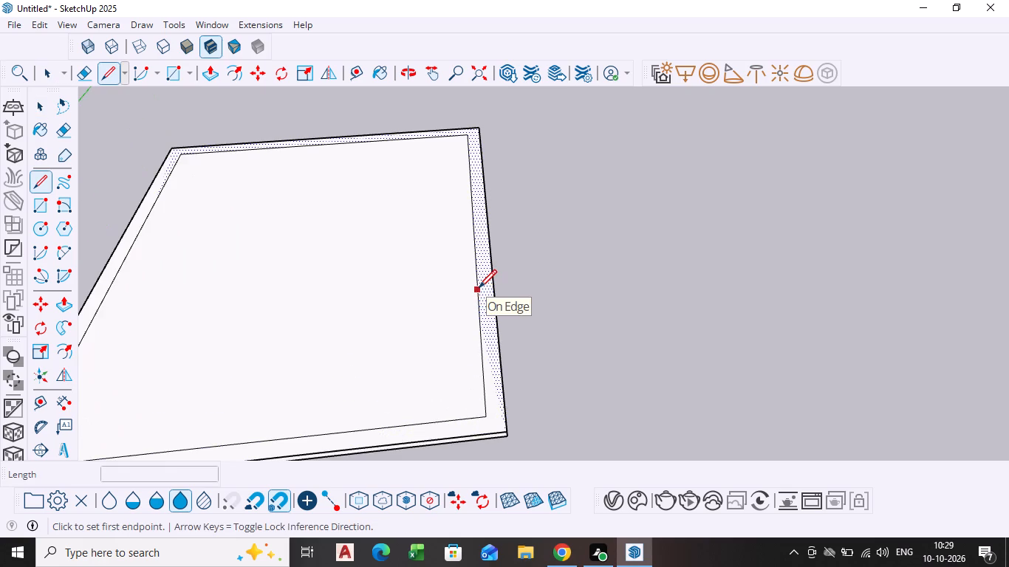
left_click(485, 365)
left_click(499, 367)
scroll(464, 379, "down", 6)
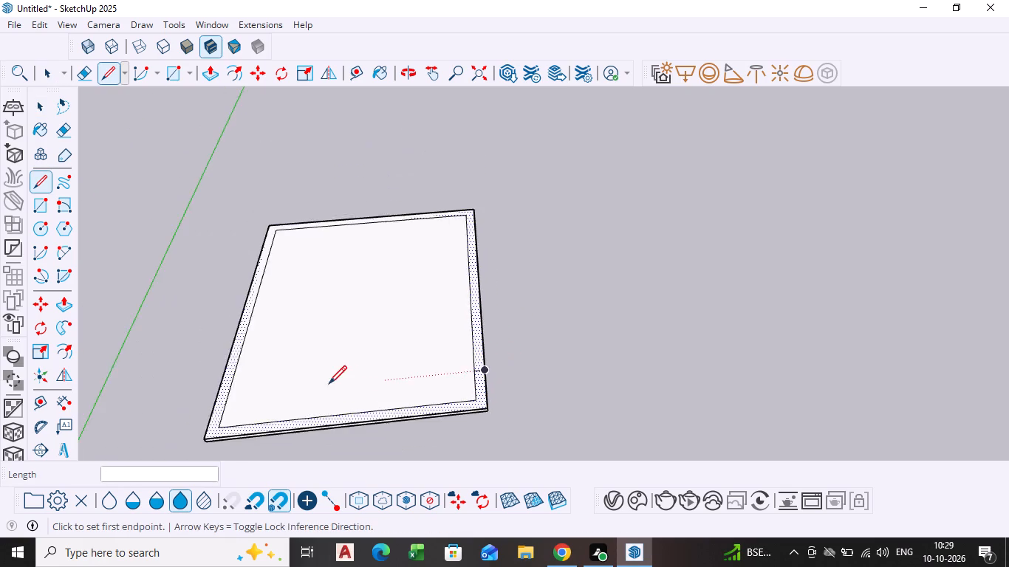
scroll(329, 385, "down", 5)
middle_click_drag(325, 385, 347, 292, "shift")
scroll(292, 312, "up", 7)
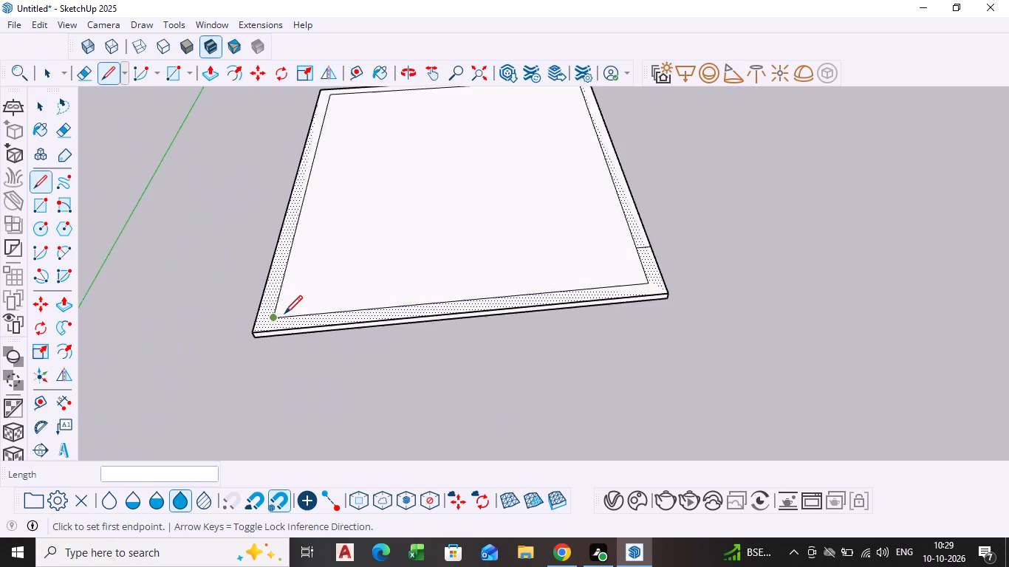
scroll(284, 315, "up", 5)
left_click(272, 318)
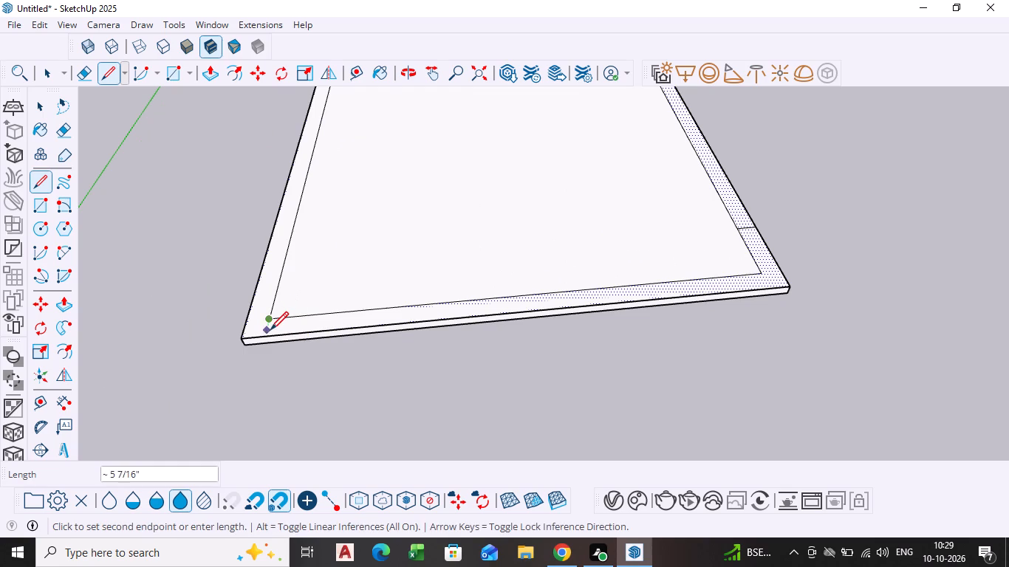
left_click(270, 331)
key("space")
Push/Pull the three-sided wall border on top of the slab up to a height of 10'.
left_click(370, 308)
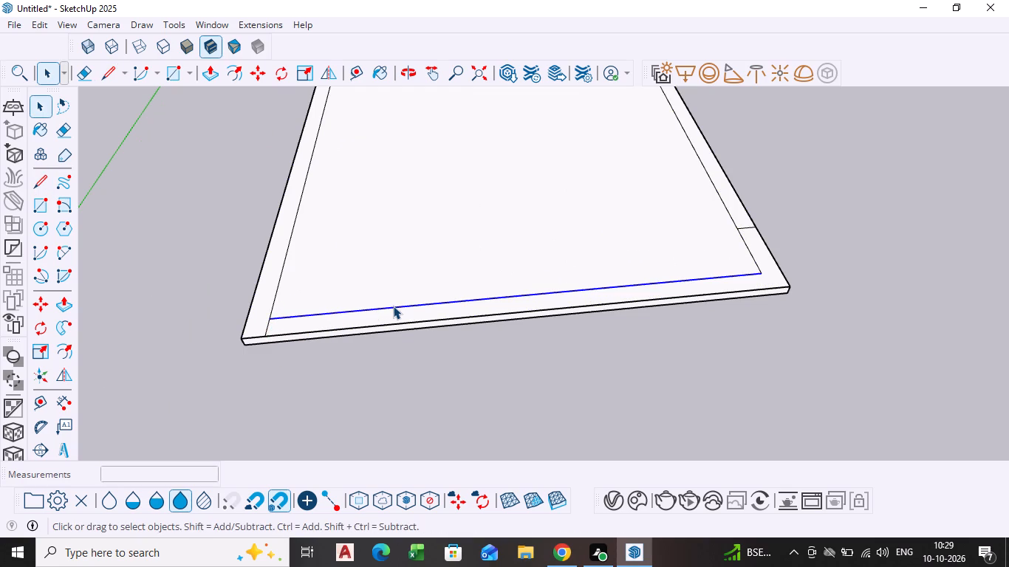
scroll(399, 304, "down", 3)
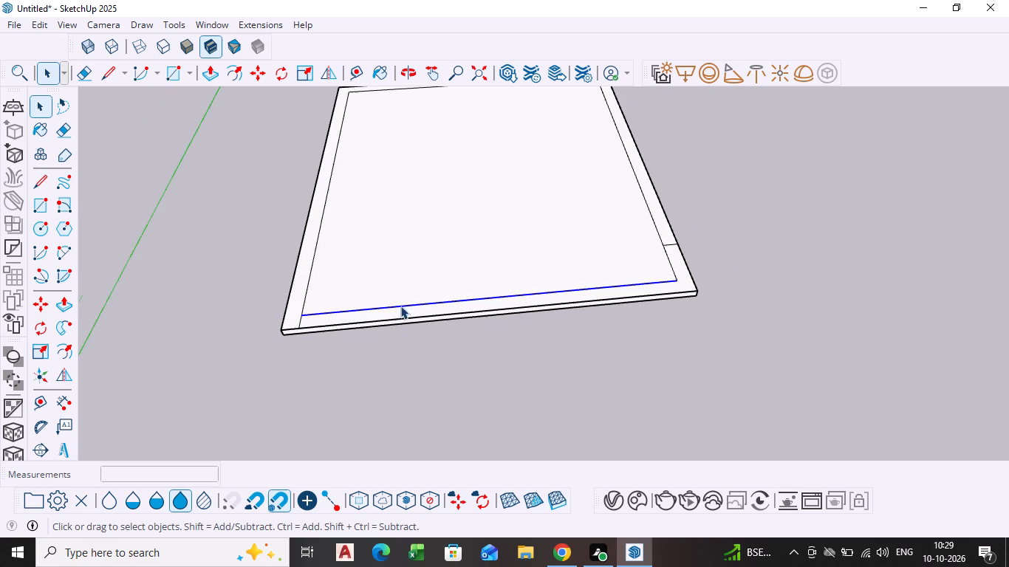
middle_click_drag(401, 307, 298, 484)
left_click(211, 421)
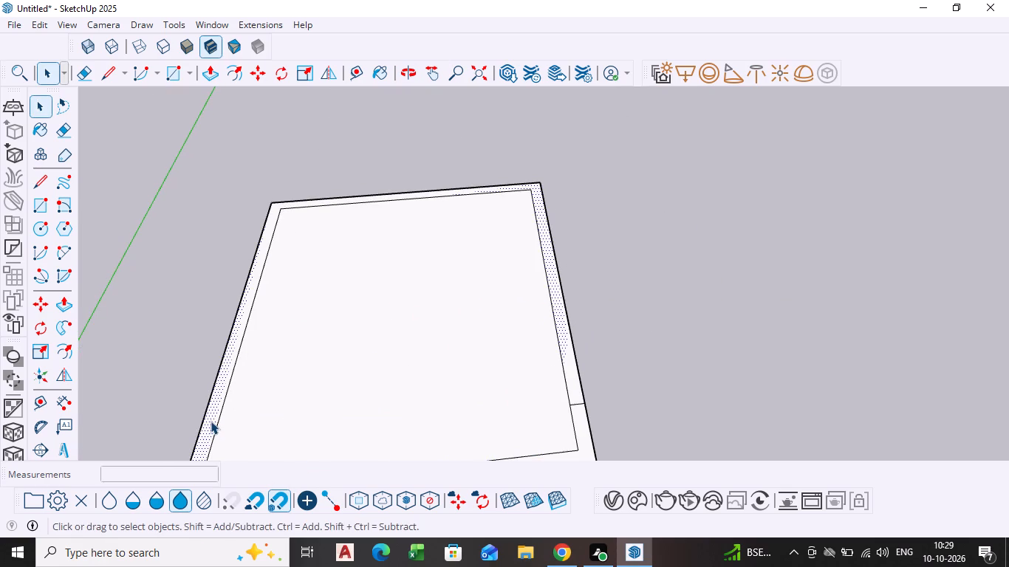
key("p")
left_click(211, 421)
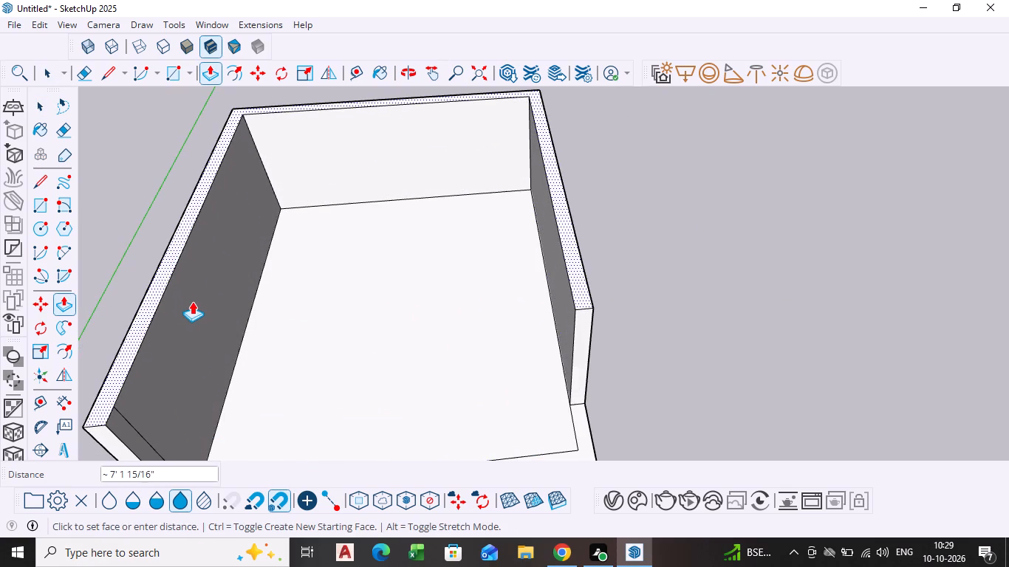
key("1")
key("0")
key("apostrophe")
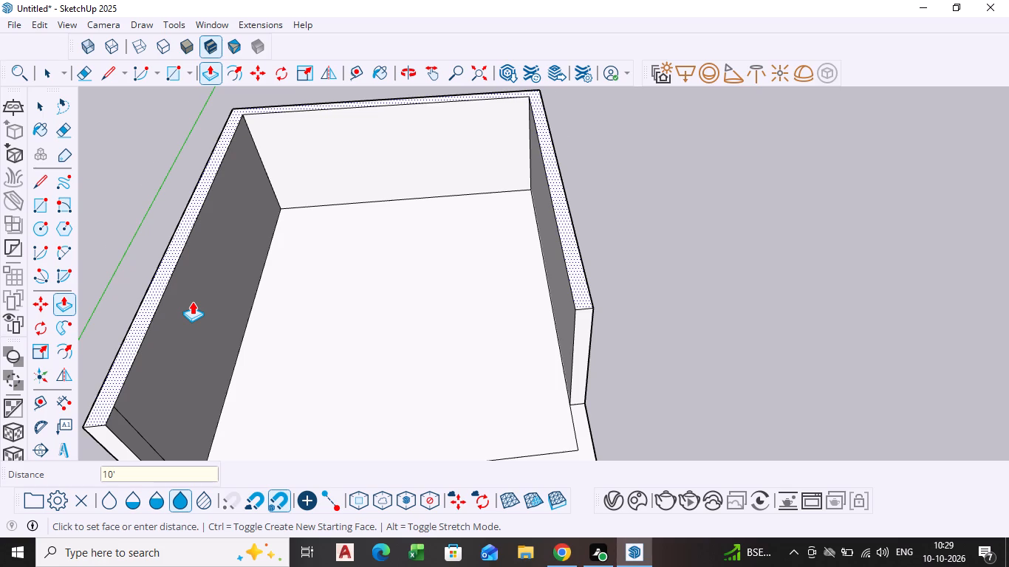
key("Return")
scroll(192, 301, "down", 9)
key("space")
left_click(417, 306)
Examine the room's interior and back wall from several angles.
middle_click_drag(287, 361, 287, 338)
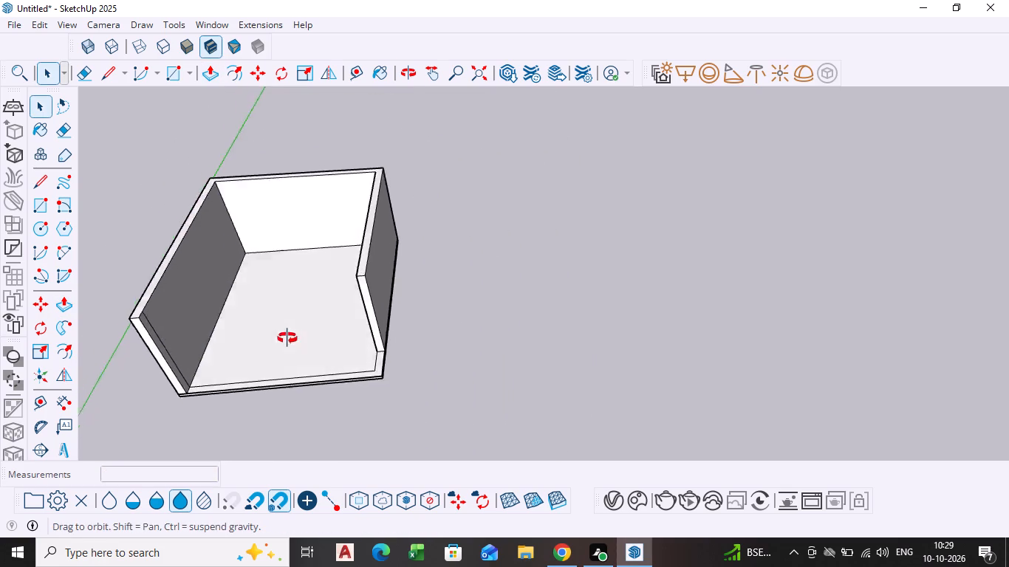
middle_click_drag(287, 338, 356, 323)
scroll(284, 373, "up", 3)
middle_click_drag(284, 373, 304, 318)
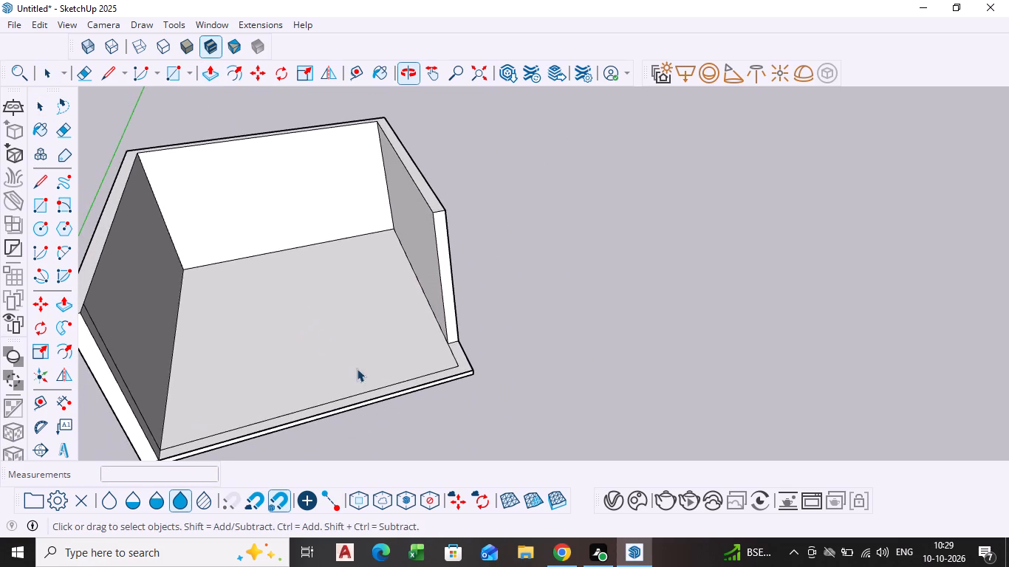
middle_click_drag(357, 368, 344, 368)
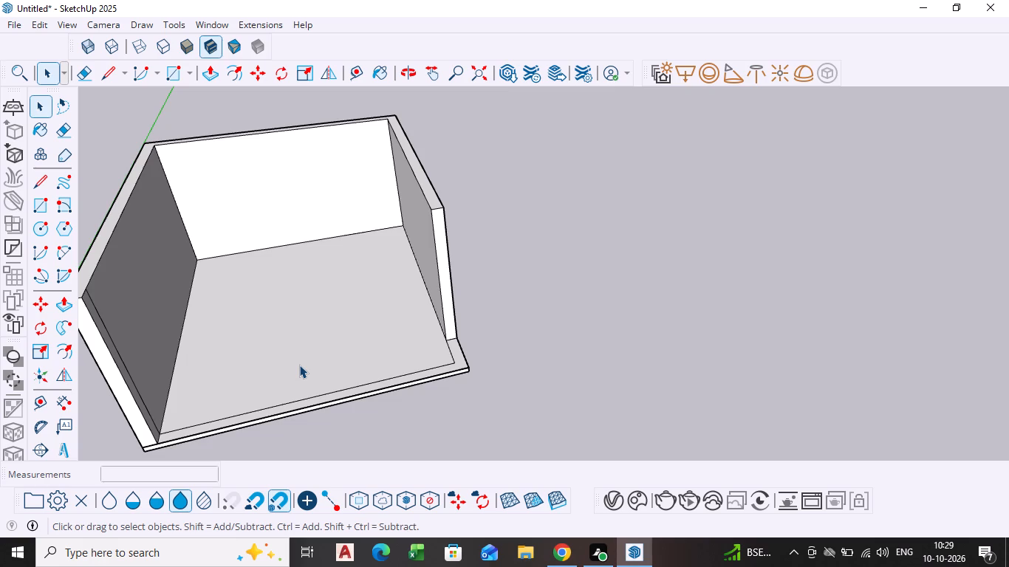
scroll(299, 365, "up", 1)
scroll(324, 283, "down", 1)
scroll(321, 291, "up", 2)
scroll(289, 294, "down", 1)
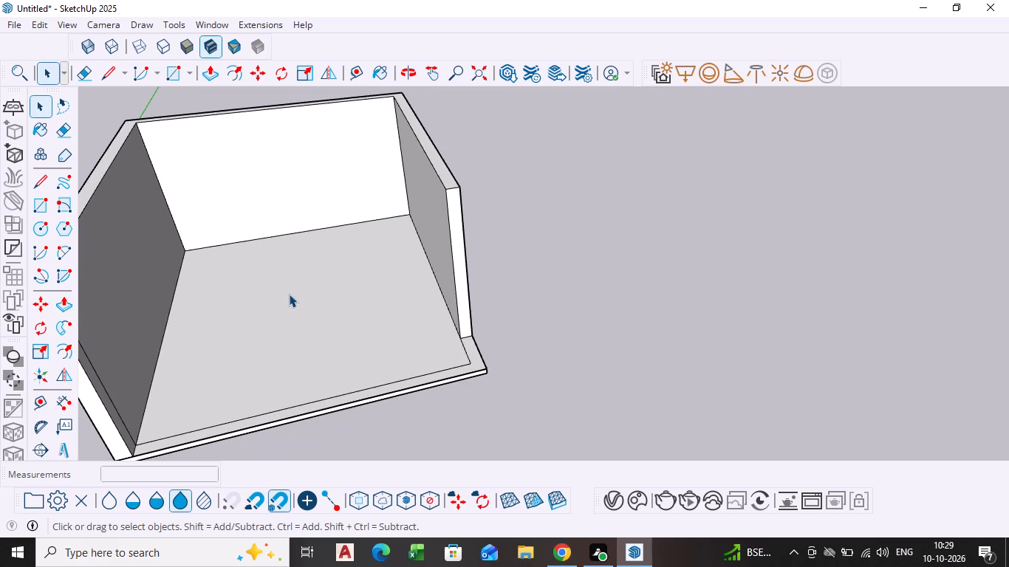
middle_click_drag(290, 294, 350, 267, "shift")
middle_click_drag(280, 334, 260, 312)
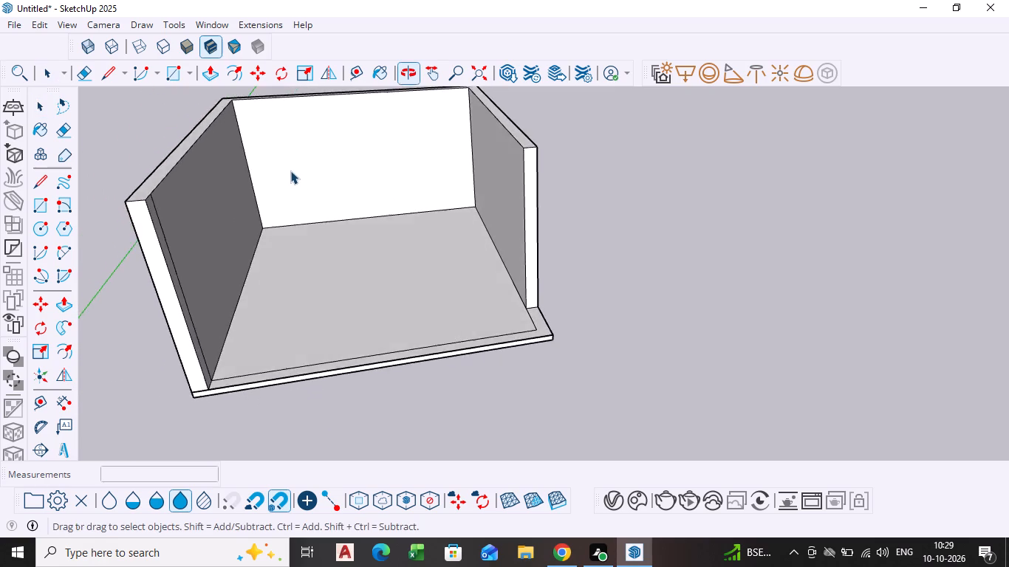
scroll(291, 167, "up", 10)
scroll(297, 176, "down", 4)
middle_click_drag(301, 245, 300, 247, "shift")
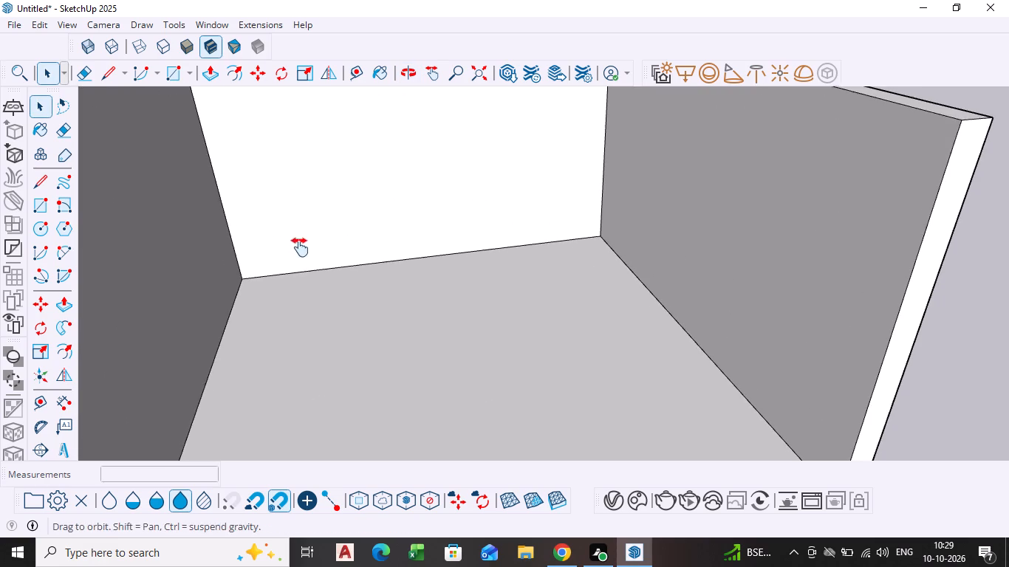
middle_click_drag(300, 247, 268, 308, "shift")
middle_click_drag(268, 308, 266, 260)
scroll(266, 269, "up", 3)
middle_click_drag(265, 272, 264, 264)
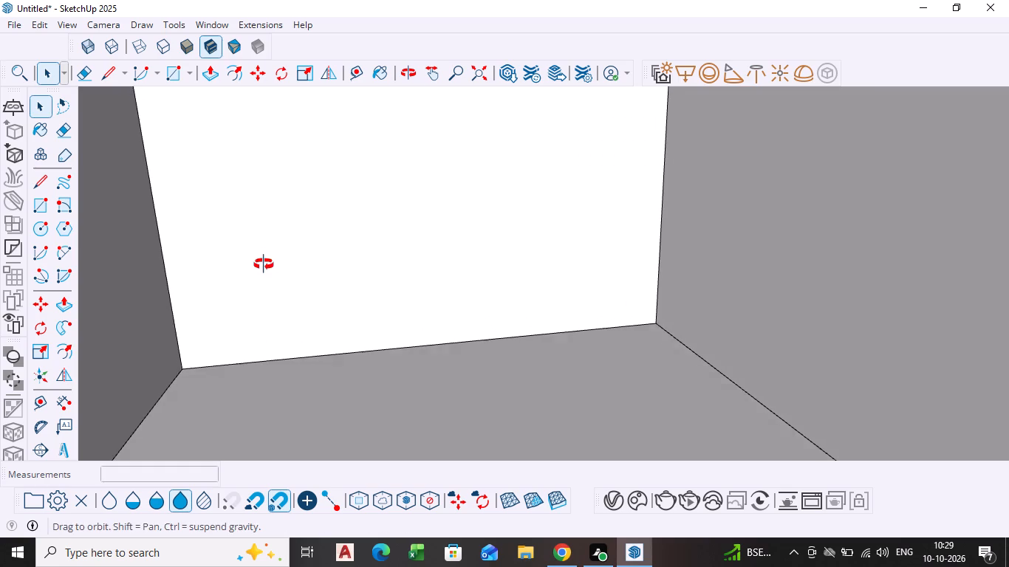
middle_click_drag(264, 264, 264, 257)
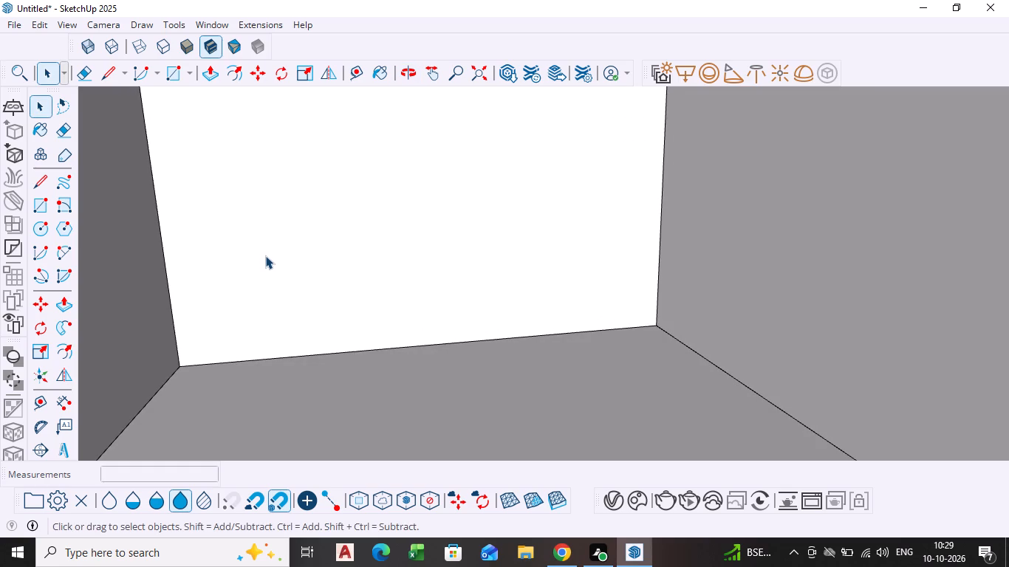
scroll(265, 255, "down", 1)
scroll(268, 256, "down", 1, "shift")
middle_click_drag(268, 256, 226, 281, "shift")
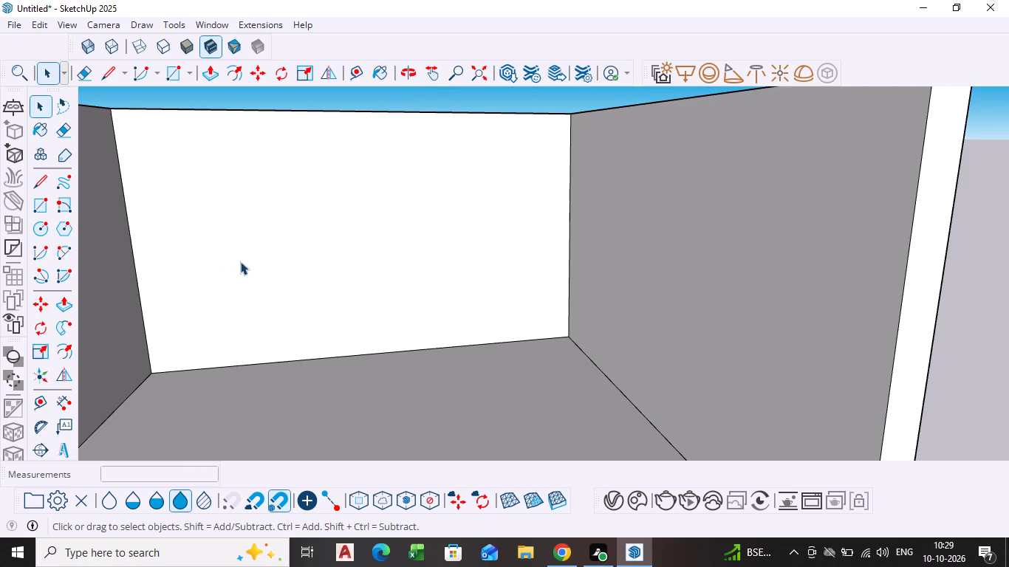
Delete the inner floor face enclosed by the walls, on top of the slab group.
left_click(44, 204)
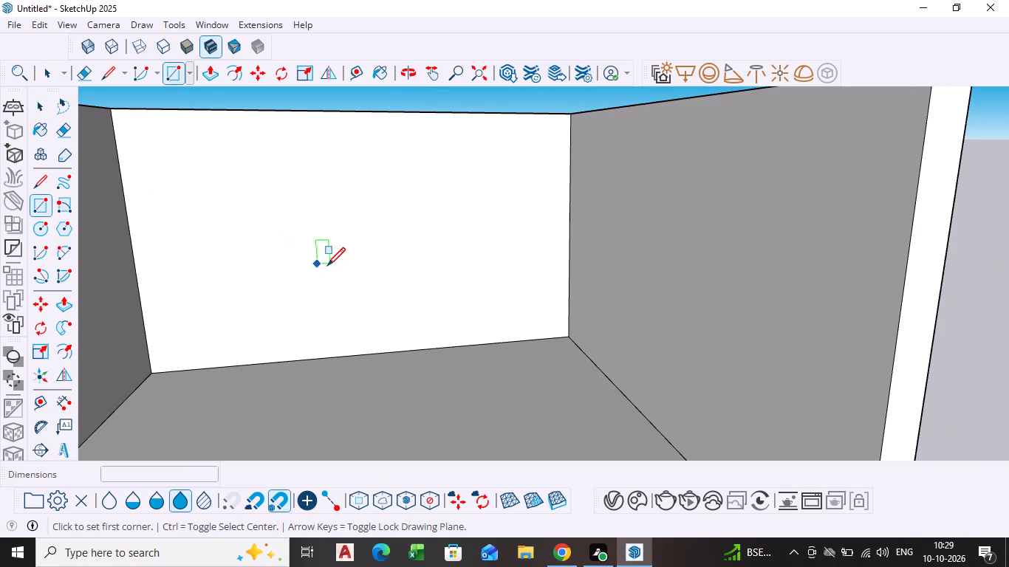
key("space")
left_click(350, 413)
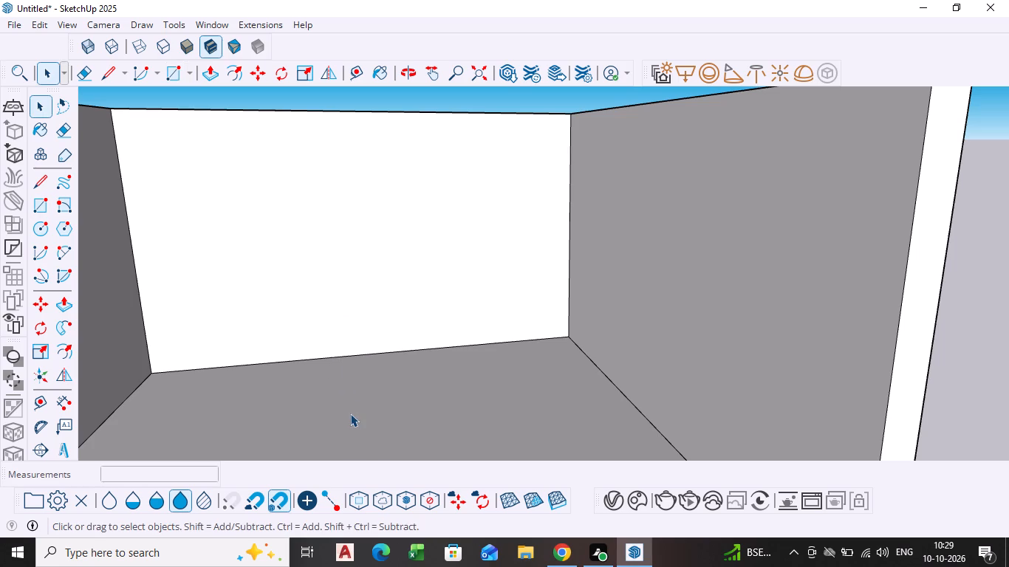
key("Delete")
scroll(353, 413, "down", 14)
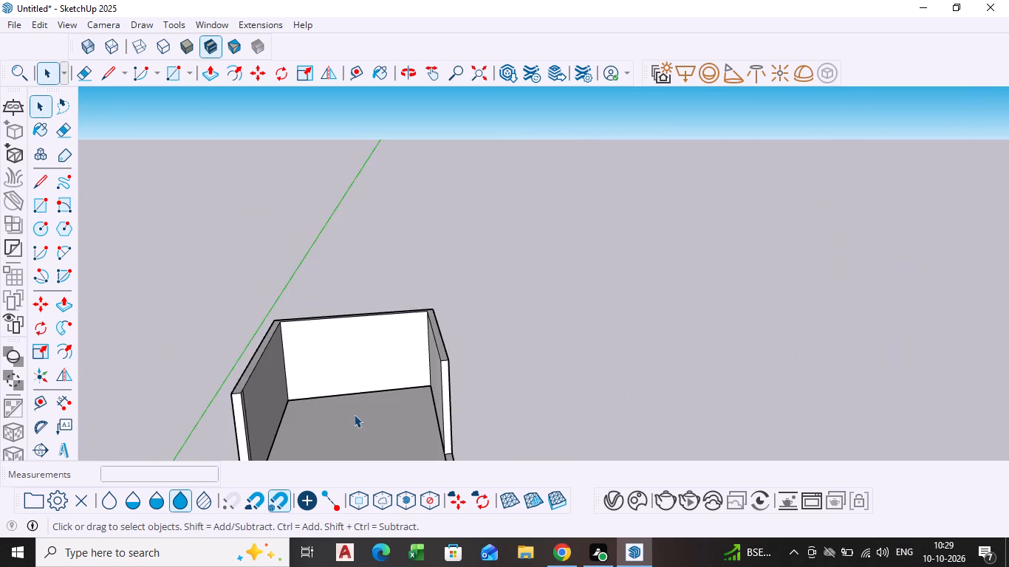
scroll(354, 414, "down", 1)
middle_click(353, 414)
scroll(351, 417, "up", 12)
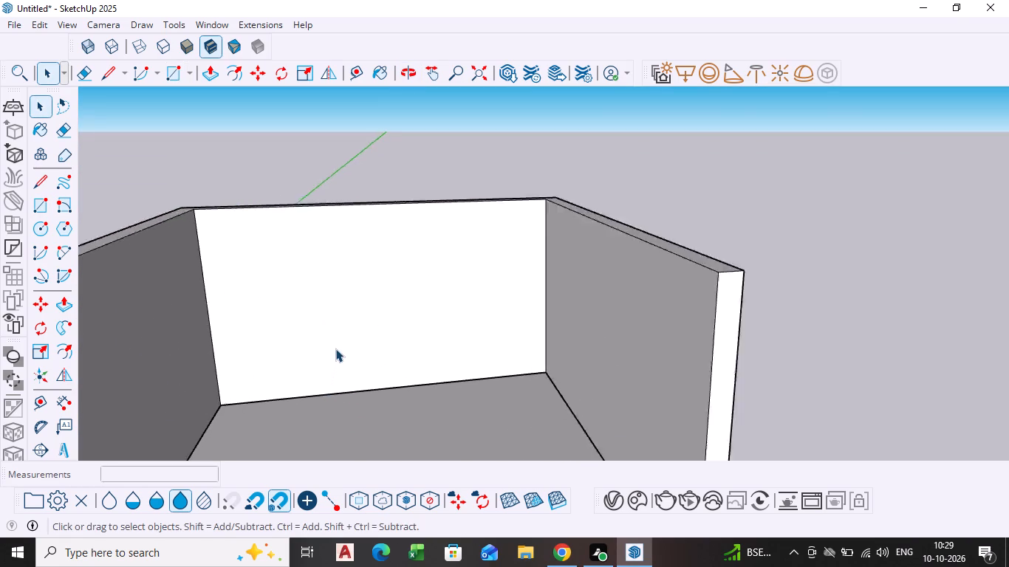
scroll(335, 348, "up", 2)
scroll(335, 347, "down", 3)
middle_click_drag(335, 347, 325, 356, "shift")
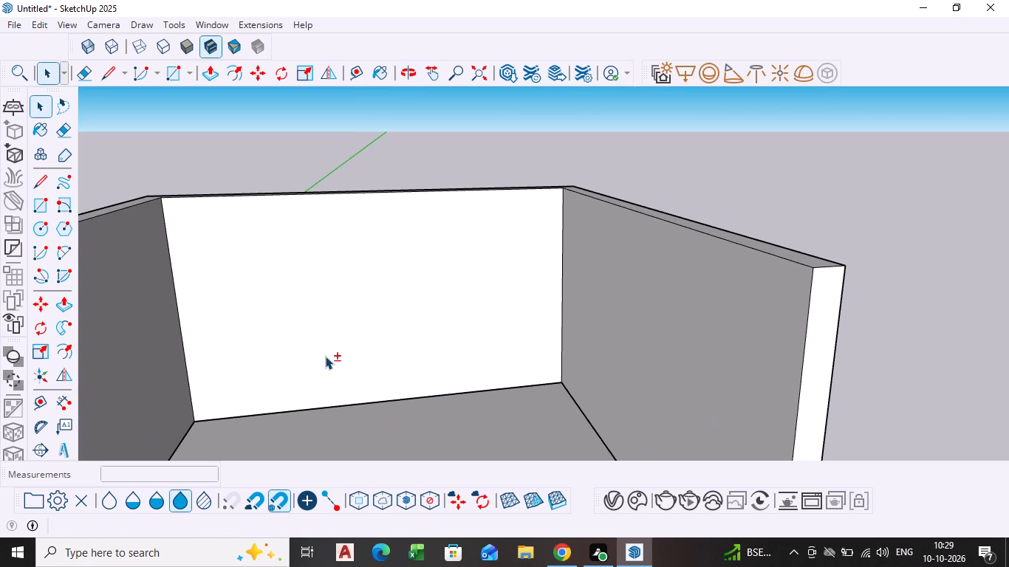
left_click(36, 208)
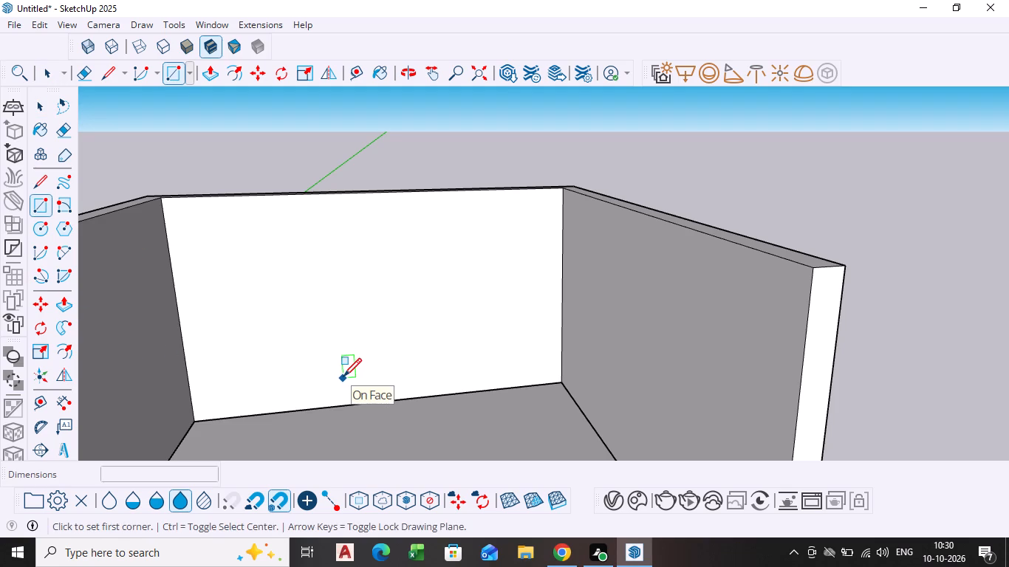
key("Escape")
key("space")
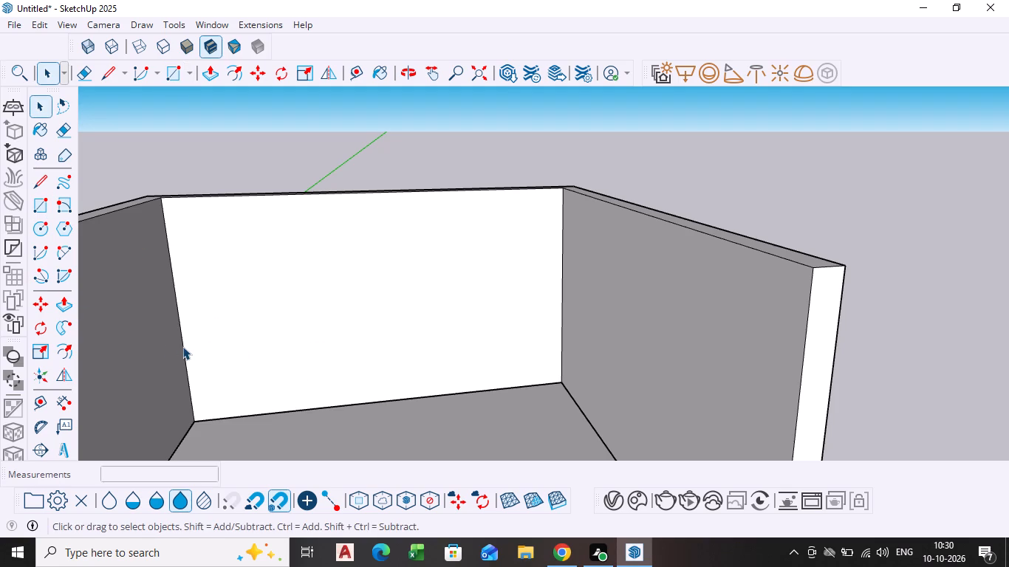
Copy the back wall's left vertical corner edge about 4' 7" along the wall toward the right corner.
left_click(182, 346)
key("m")
left_click(182, 346)
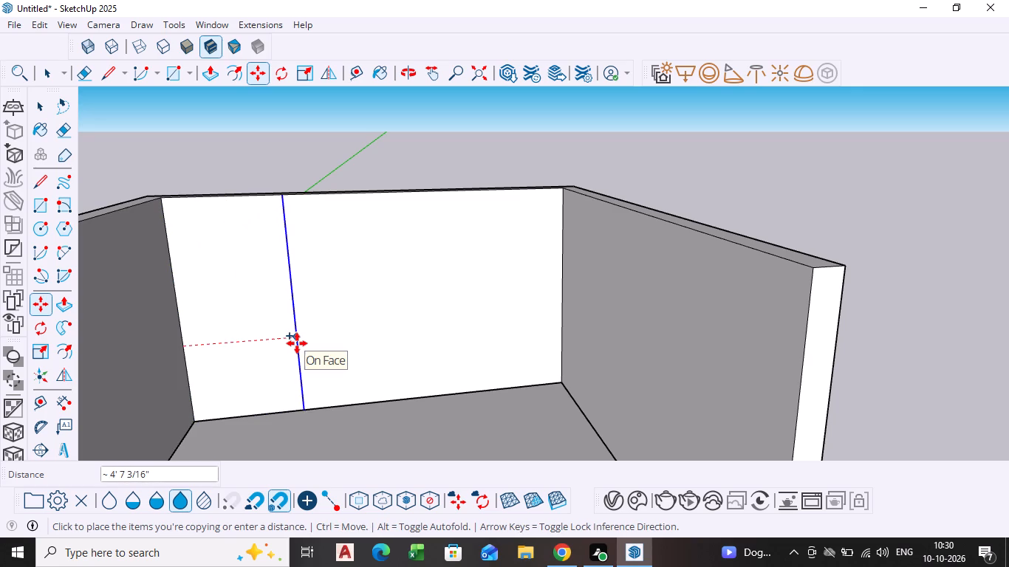
left_click(297, 343)
key("space")
Copy the new vertical line a short distance back toward the left corner to outline a narrow full-height strip.
left_click(297, 343)
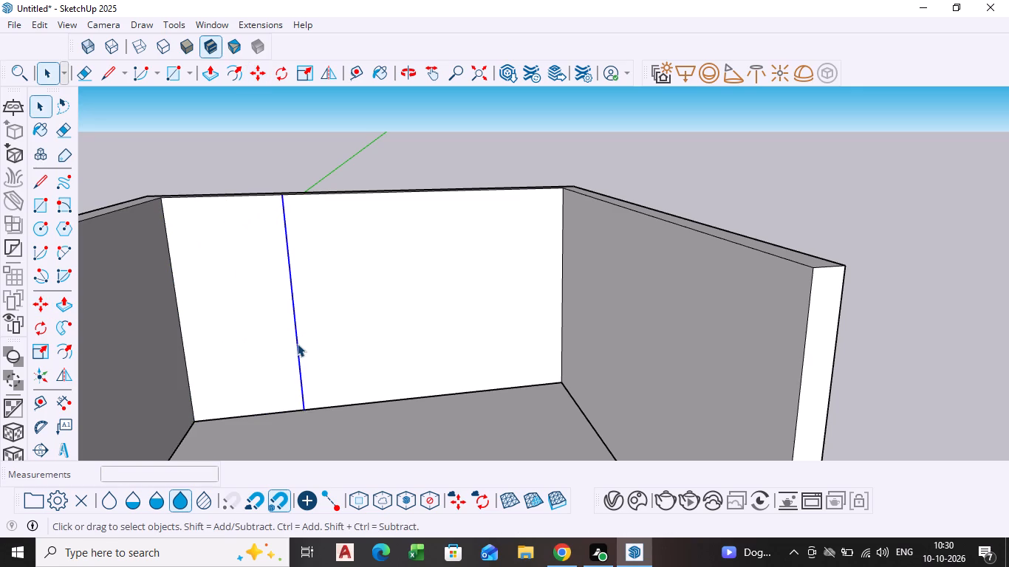
key("m")
left_click(297, 343)
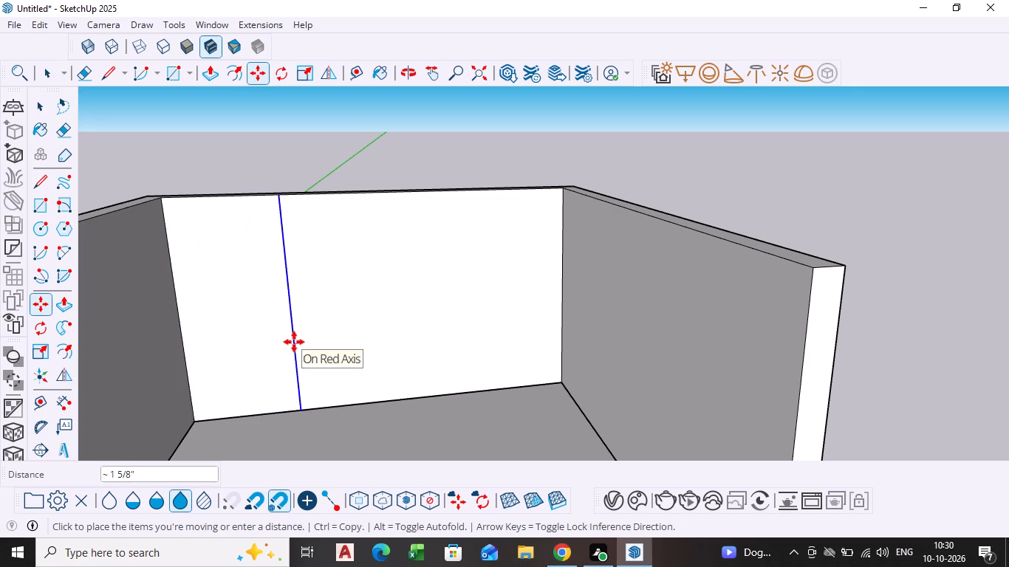
left_click(287, 341)
key("space")
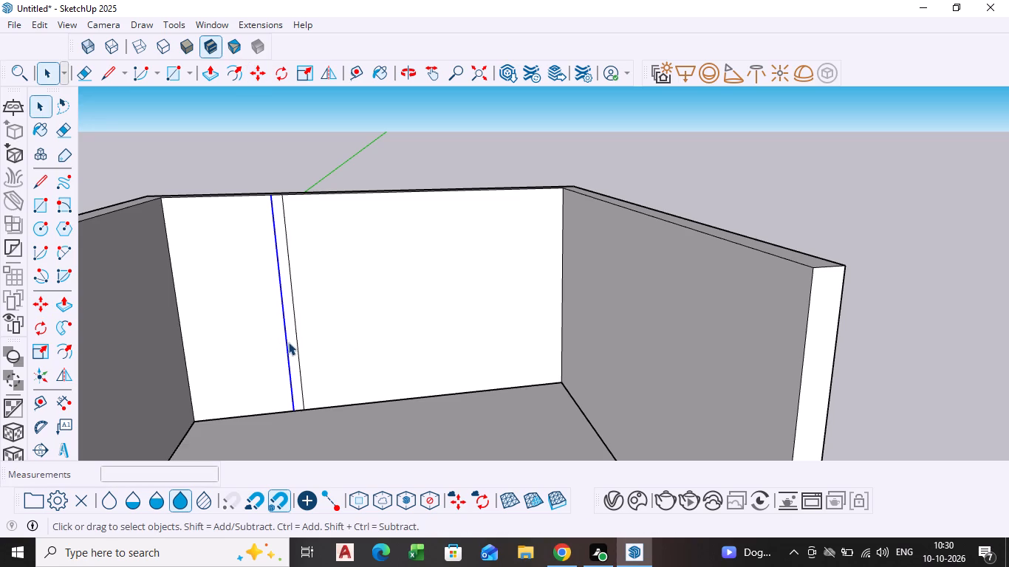
Push/Pull the narrow strip on the back wall about 4' 11" into the room to form a partition wall.
left_click(291, 344)
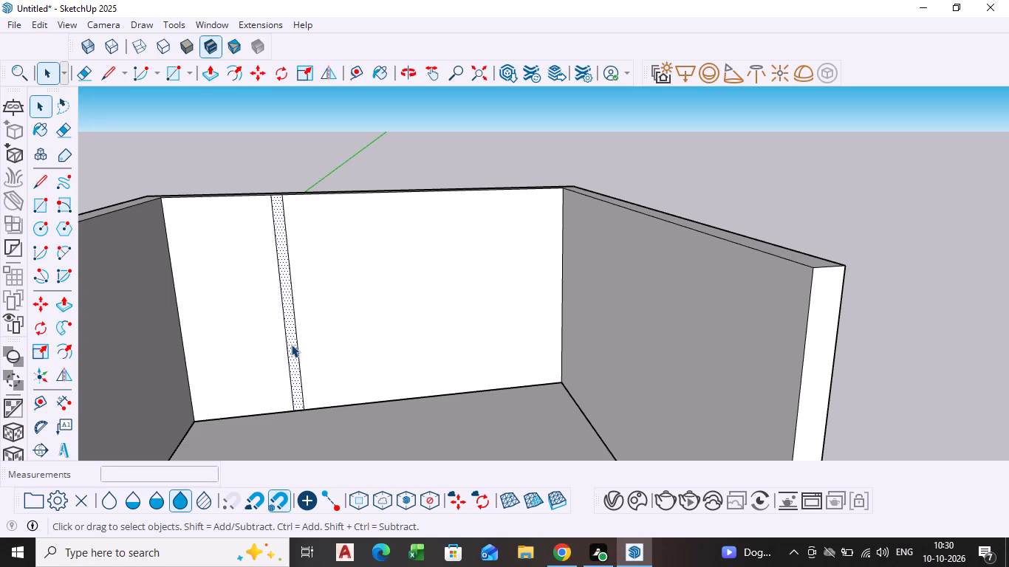
key("p")
left_click(291, 344)
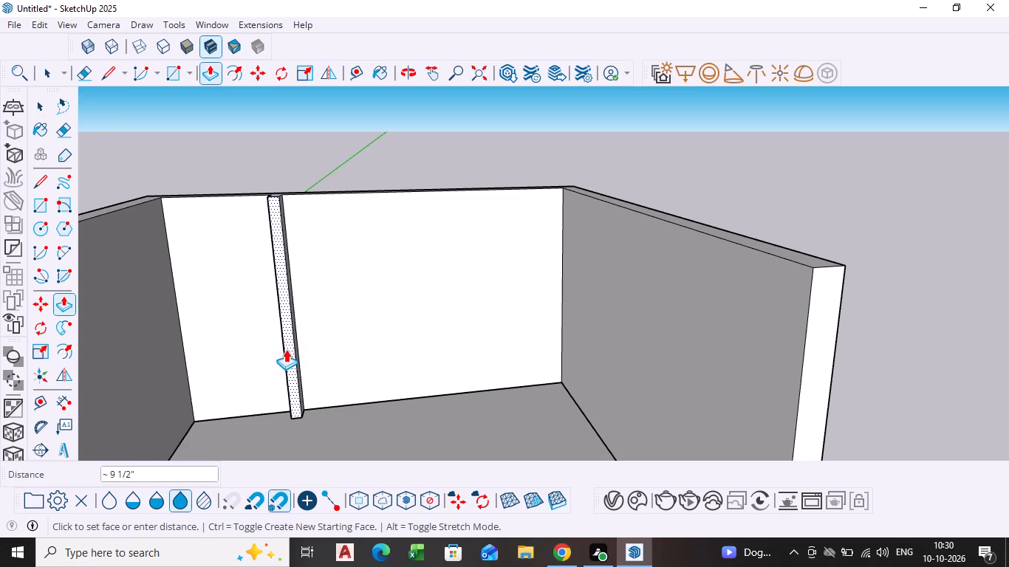
middle_click_drag(286, 349, 400, 345)
scroll(292, 352, "down", 1)
scroll(366, 359, "down", 4)
middle_click_drag(363, 360, 288, 382)
middle_click_drag(284, 382, 222, 371)
scroll(223, 371, "up", 9)
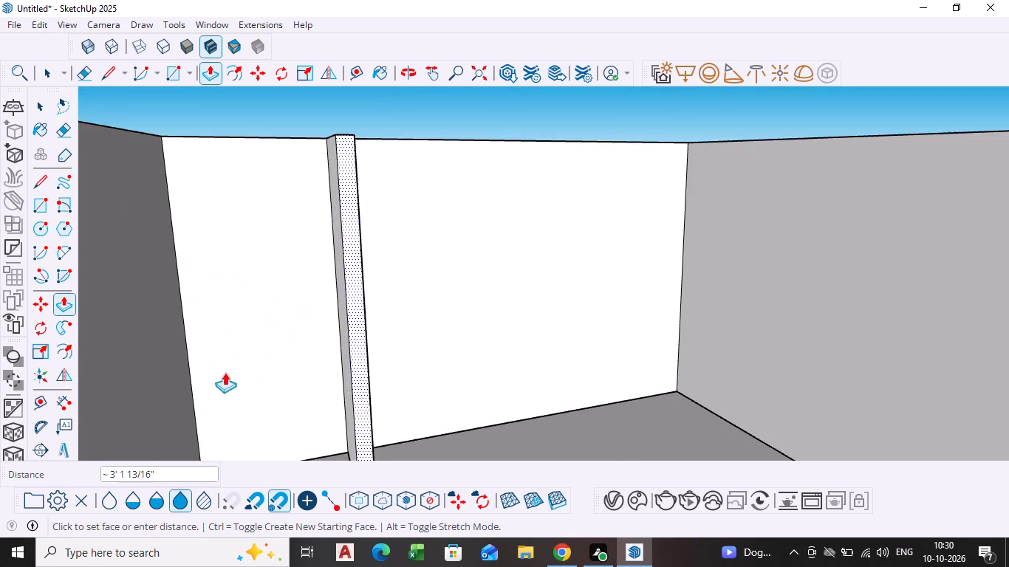
middle_click_drag(226, 374, 247, 405)
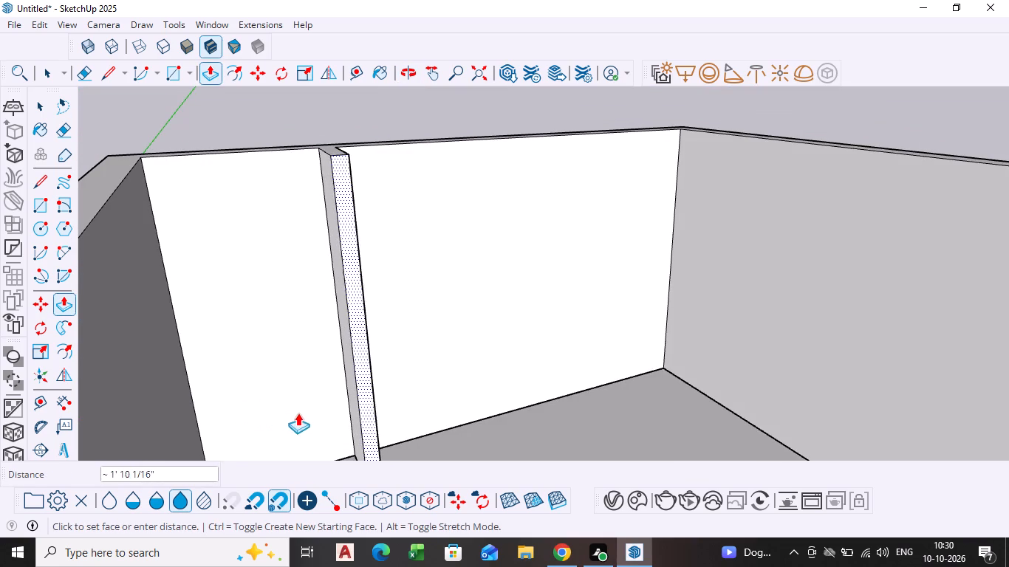
scroll(329, 409, "down", 3)
middle_click_drag(329, 409, 309, 320, "shift")
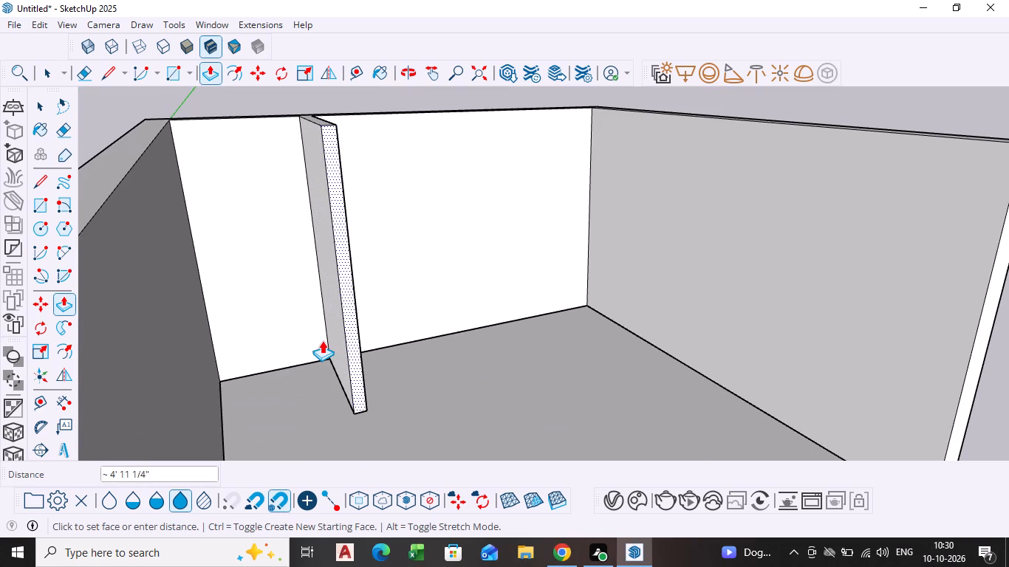
left_click(322, 340)
key("space")
Push/Pull the partition's front end face back toward the back wall to shorten it, and clear the selection.
scroll(412, 385, "down", 1)
middle_click_drag(412, 385, 295, 415)
scroll(480, 334, "down", 5)
middle_click_drag(480, 334, 425, 340)
scroll(316, 329, "up", 4)
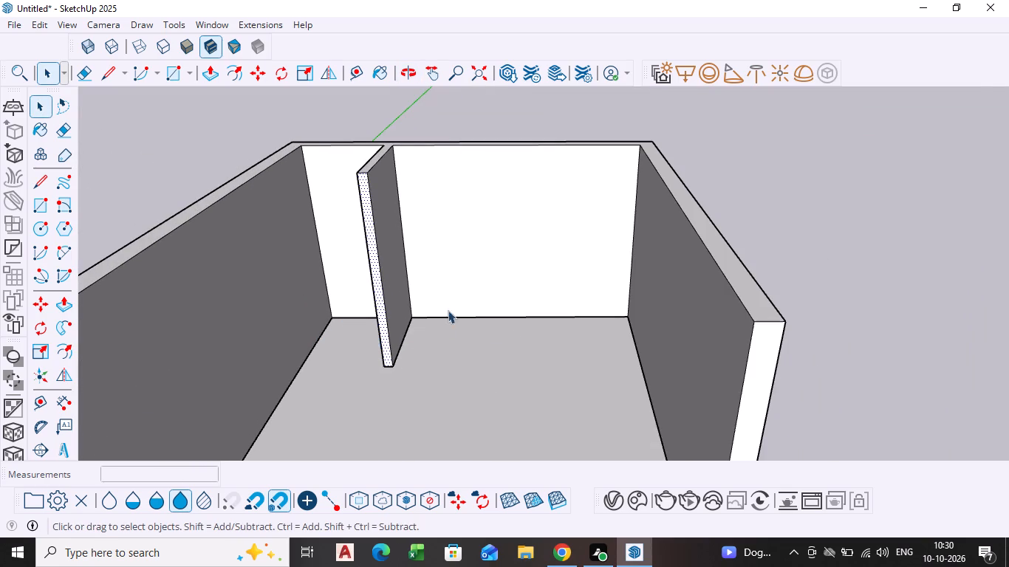
scroll(481, 323, "up", 4)
left_click(302, 324)
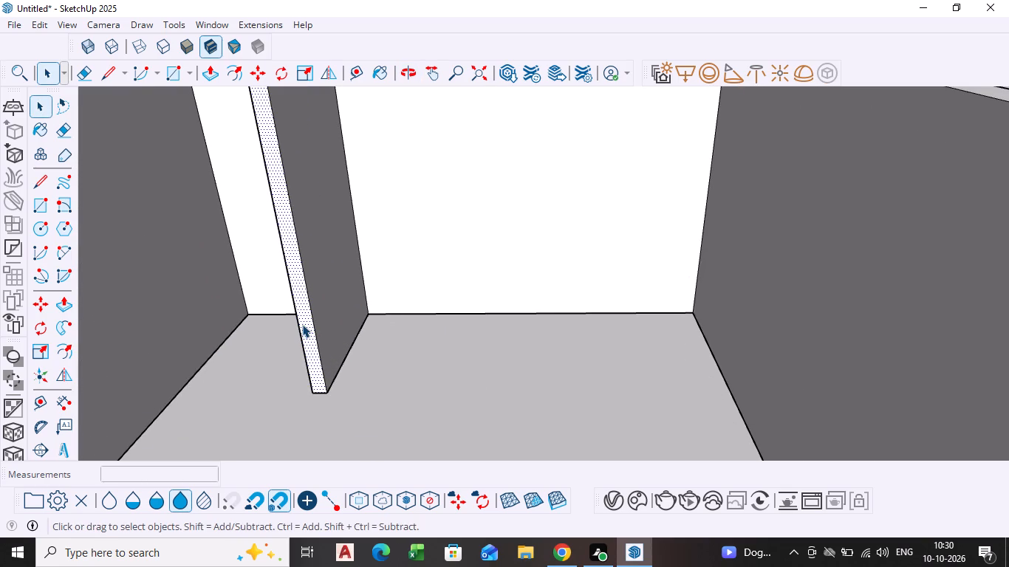
key("p")
left_click(302, 324)
left_click(329, 292)
key("space")
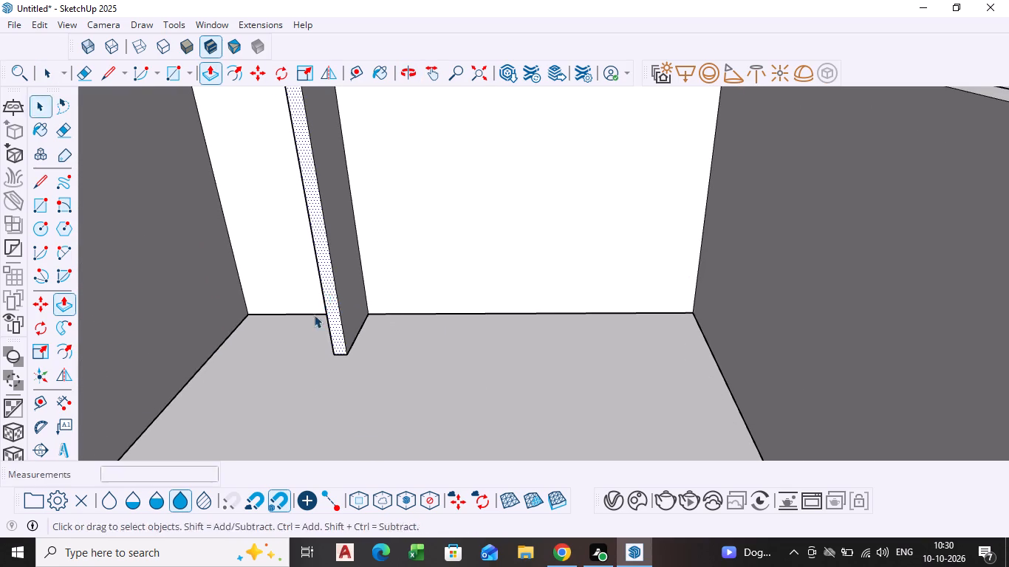
scroll(259, 368, "down", 9)
middle_click_drag(254, 368, 304, 354)
key("space")
left_click(663, 272)
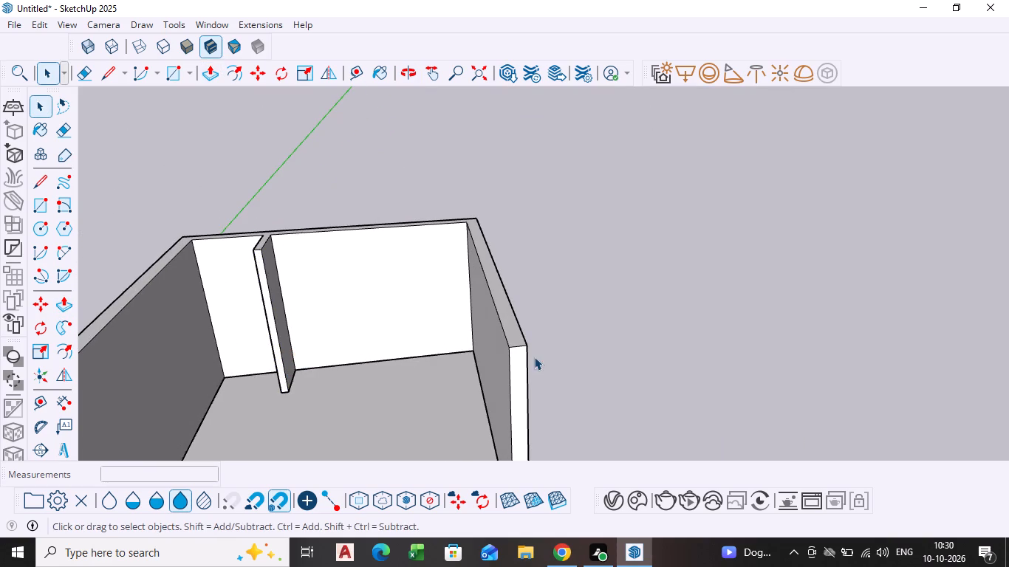
Copy the vertical edge where the partition meets the back wall 1'6" along the wall toward the right corner.
scroll(477, 348, "up", 6)
scroll(425, 342, "down", 1)
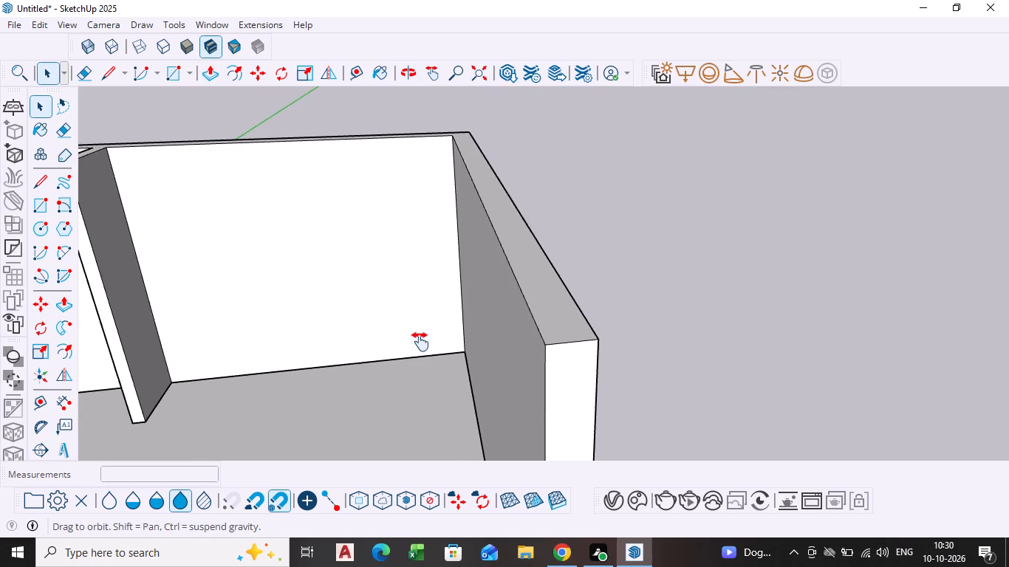
middle_click_drag(296, 348, 360, 343)
scroll(281, 355, "up", 2)
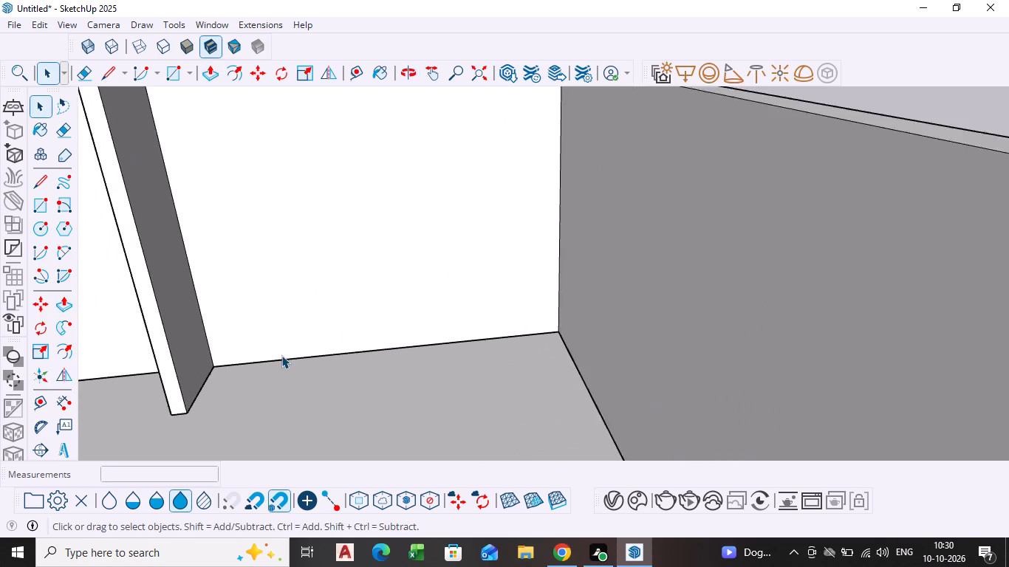
scroll(281, 355, "up", 1)
middle_click_drag(281, 355, 283, 334)
scroll(225, 329, "up", 3)
scroll(225, 329, "down", 8)
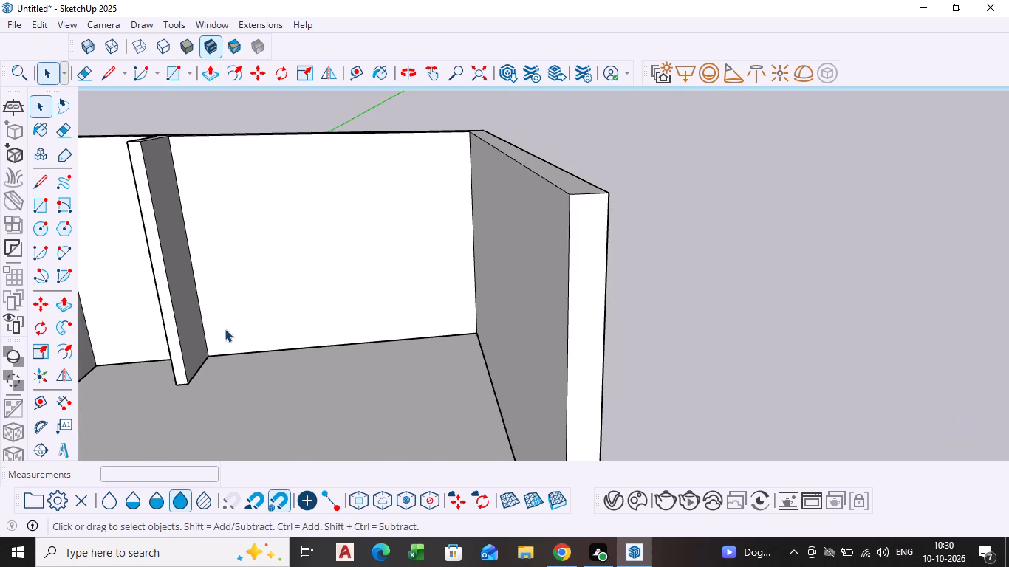
middle_click_drag(210, 331, 193, 334, "shift")
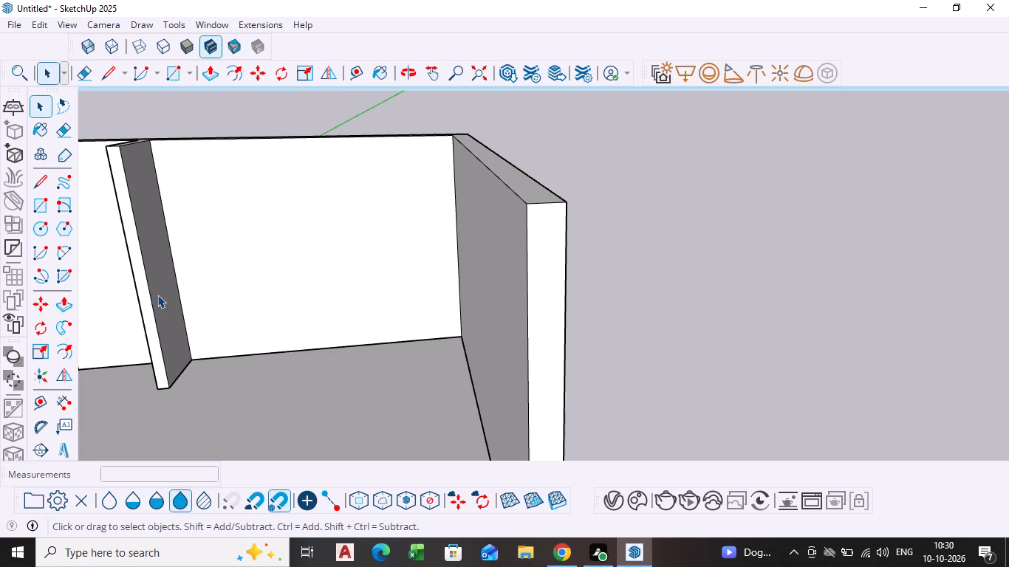
scroll(160, 269, "up", 3)
left_click(177, 259)
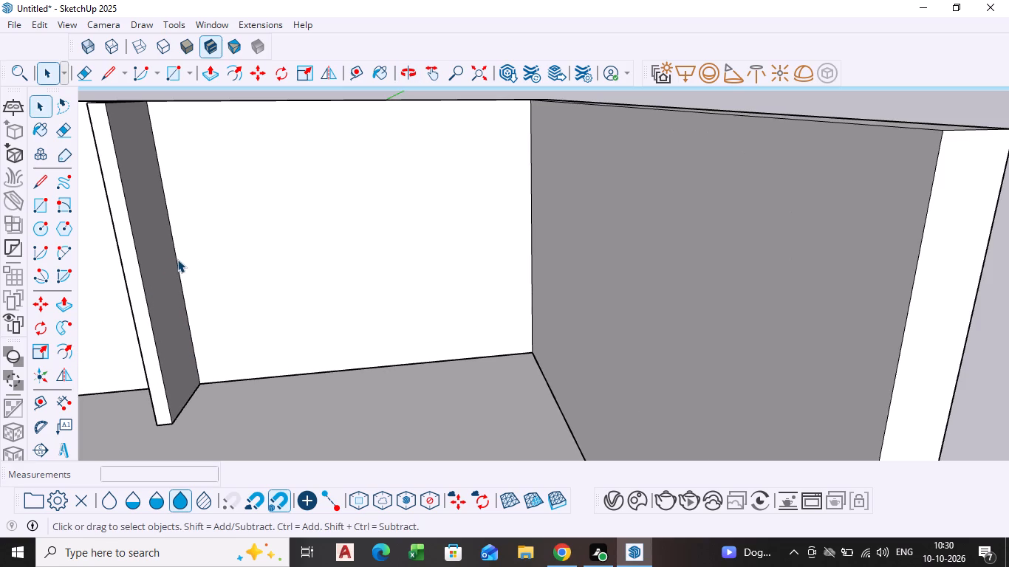
key("m")
left_click(177, 259)
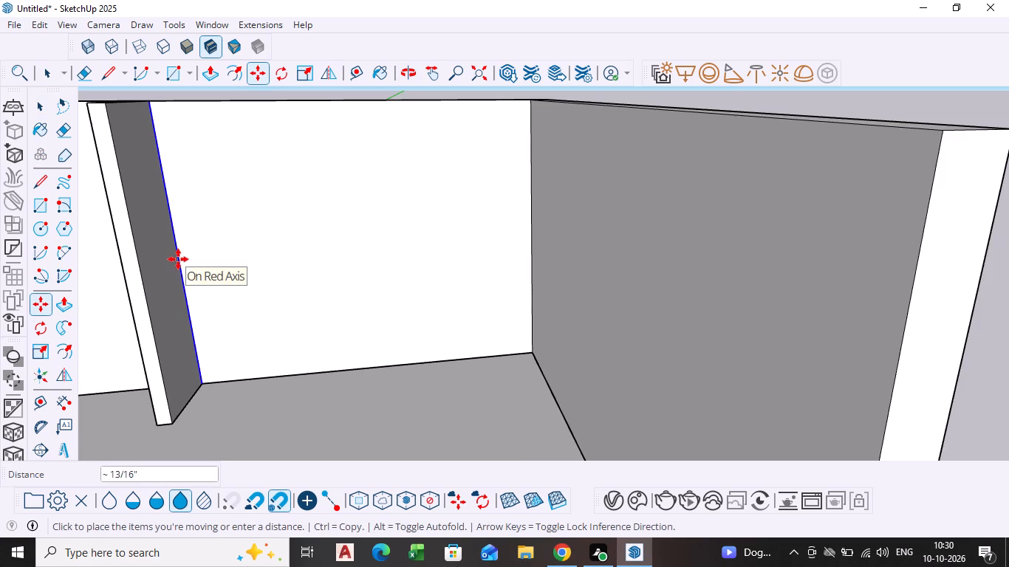
scroll(265, 256, "down", 3)
middle_click_drag(265, 256, 253, 279, "shift")
scroll(253, 279, "up", 1, "shift")
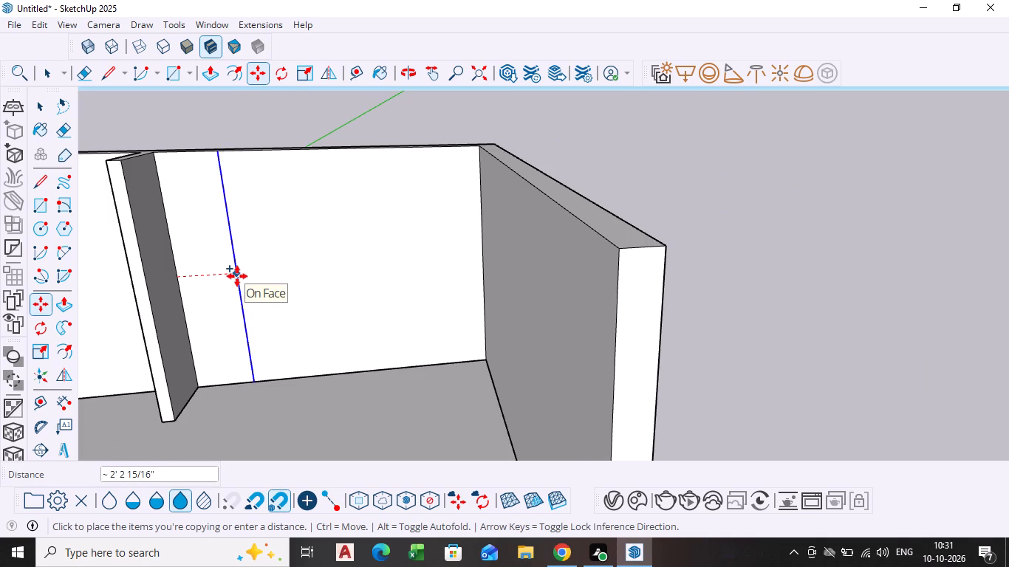
key("1")
key("6")
key("BackSpace")
key("apostrophe")
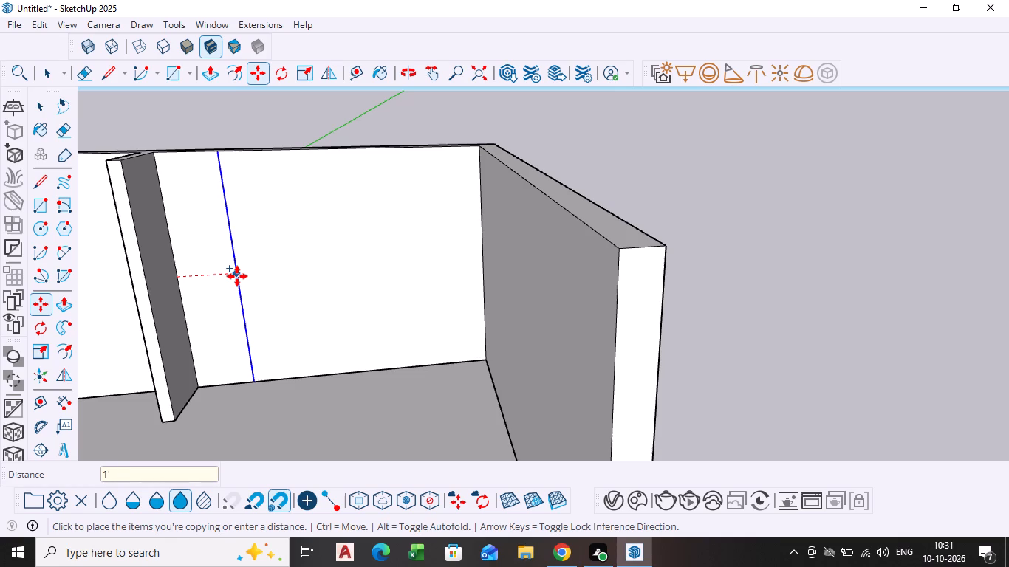
key("6")
key("Return")
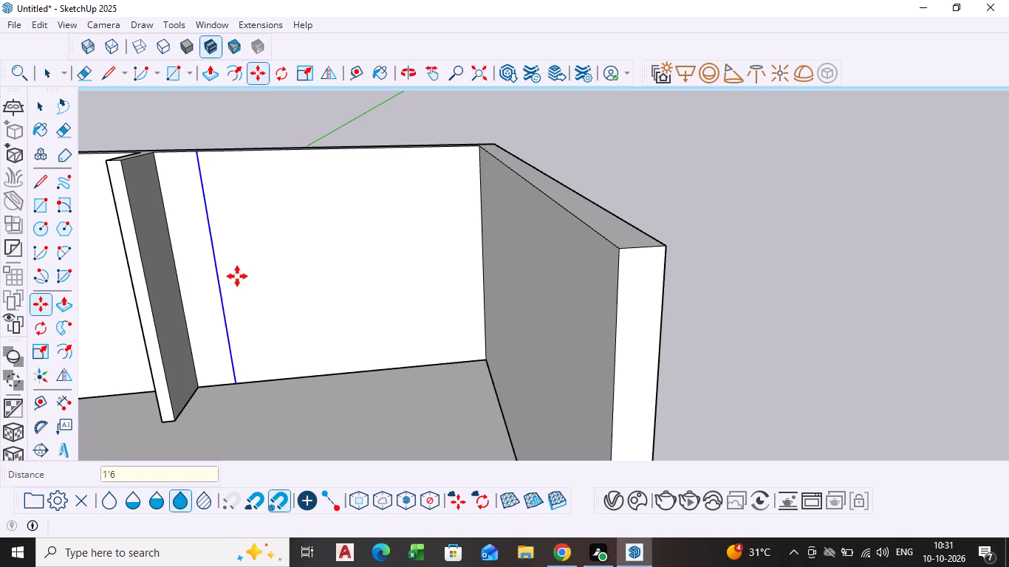
Move the copied vertical line a further 4" along the back wall toward the right corner.
scroll(226, 315, "down", 1)
middle_click_drag(226, 315, 248, 314)
scroll(223, 314, "up", 4)
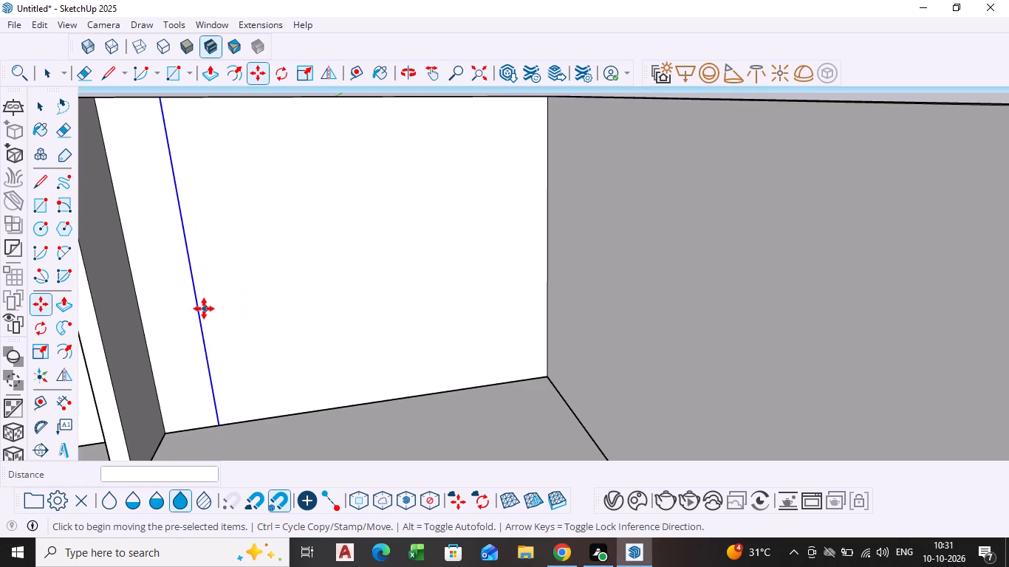
left_click(198, 308)
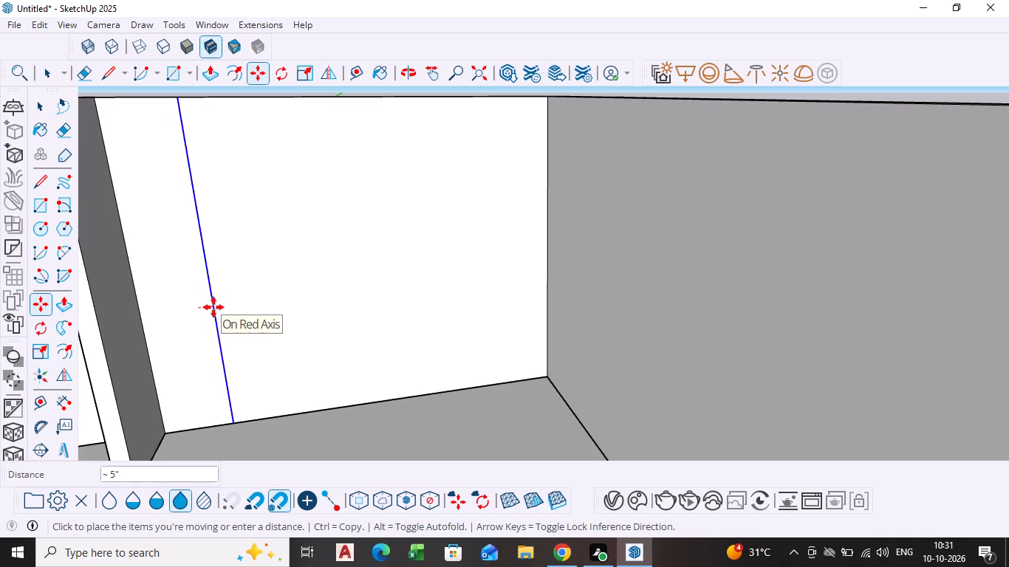
key("4")
key("Return")
scroll(213, 307, "down", 8)
middle_click_drag(205, 324, 218, 289)
key("space")
scroll(191, 307, "up", 3)
scroll(191, 307, "down", 2)
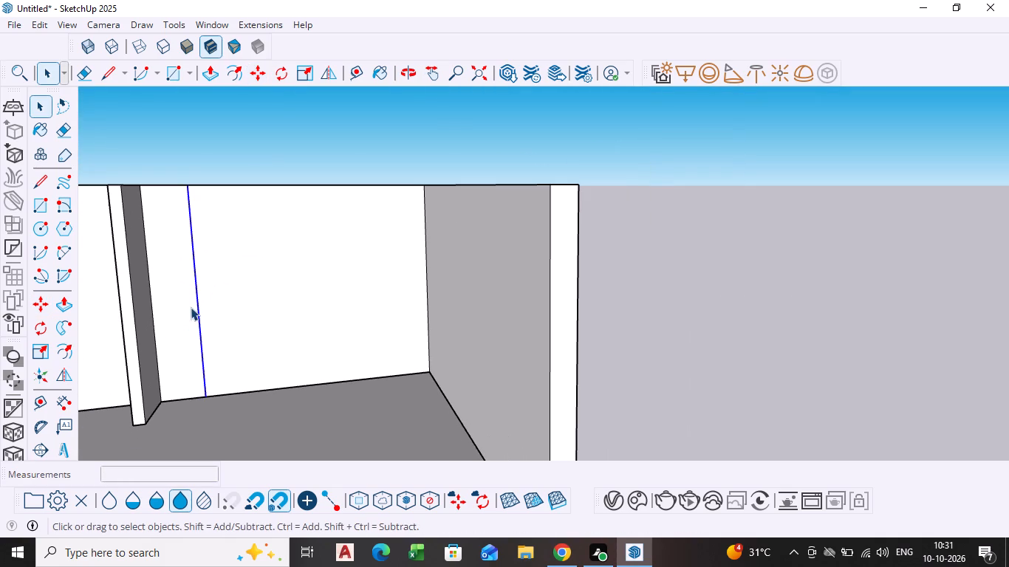
scroll(189, 309, "up", 3)
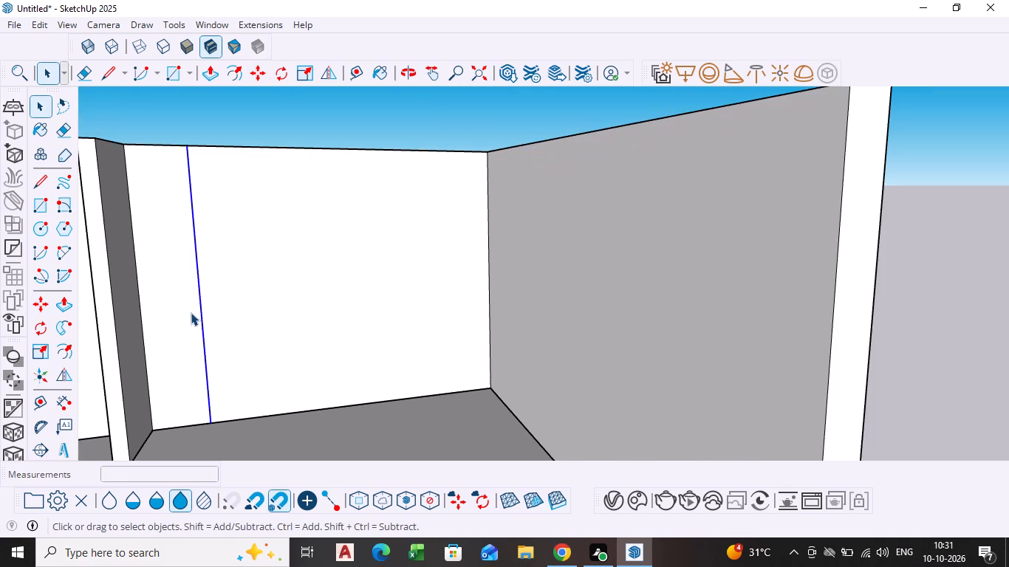
Copy the vertical line 0.5" toward the right corner to outline a thin groove strip, and clear the selection.
left_click(202, 323)
scroll(202, 323, "up", 4)
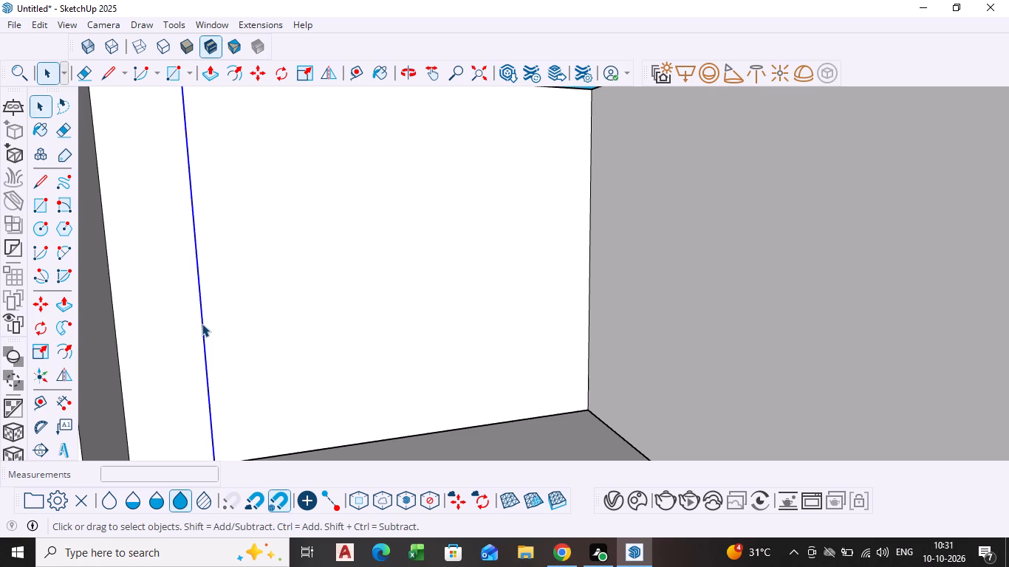
key("m")
left_click(202, 323)
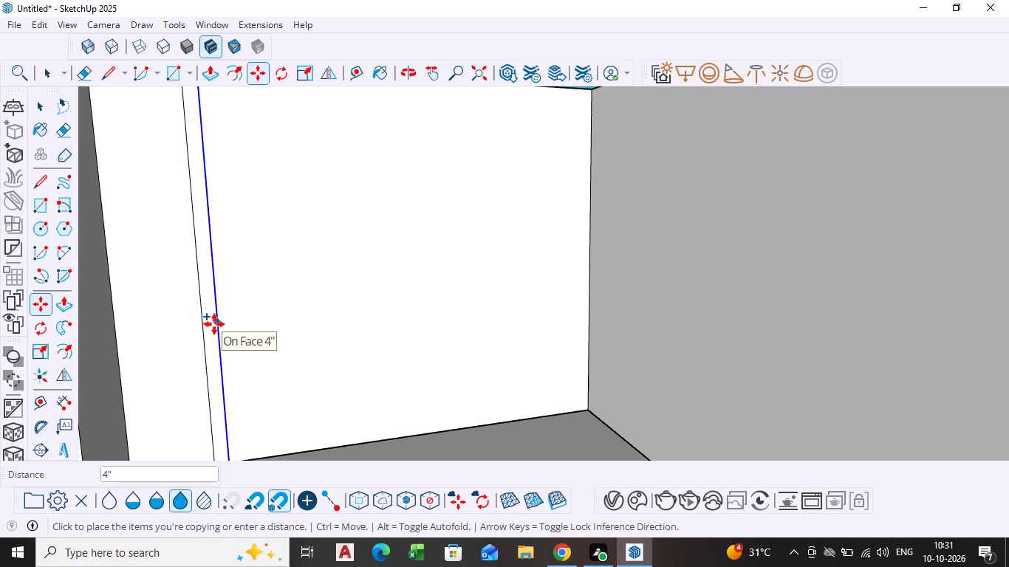
type("0.5")
key("Return")
scroll(207, 329, "up", 9)
key("space")
scroll(205, 331, "down", 10)
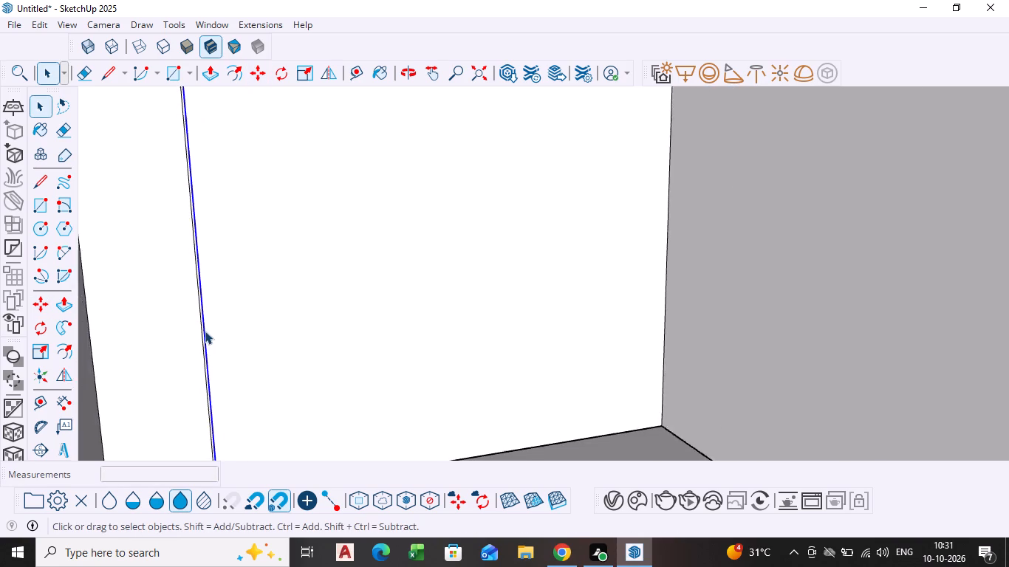
scroll(205, 331, "down", 9)
left_click(677, 207)
Copy the pair of closely spaced vertical lines 2' along the back wall toward the right corner, and clear the selection.
scroll(183, 315, "up", 4)
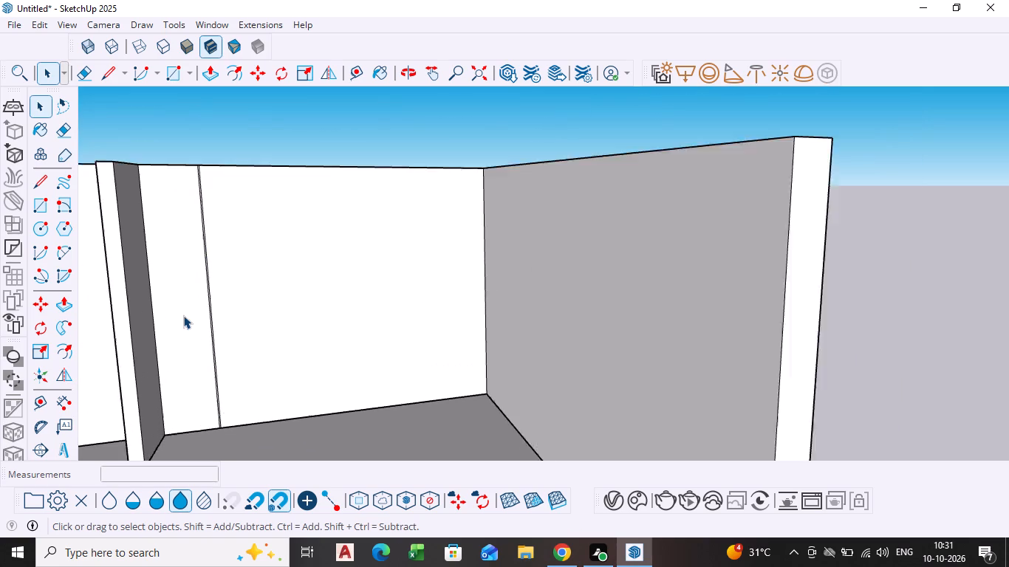
scroll(183, 315, "up", 7)
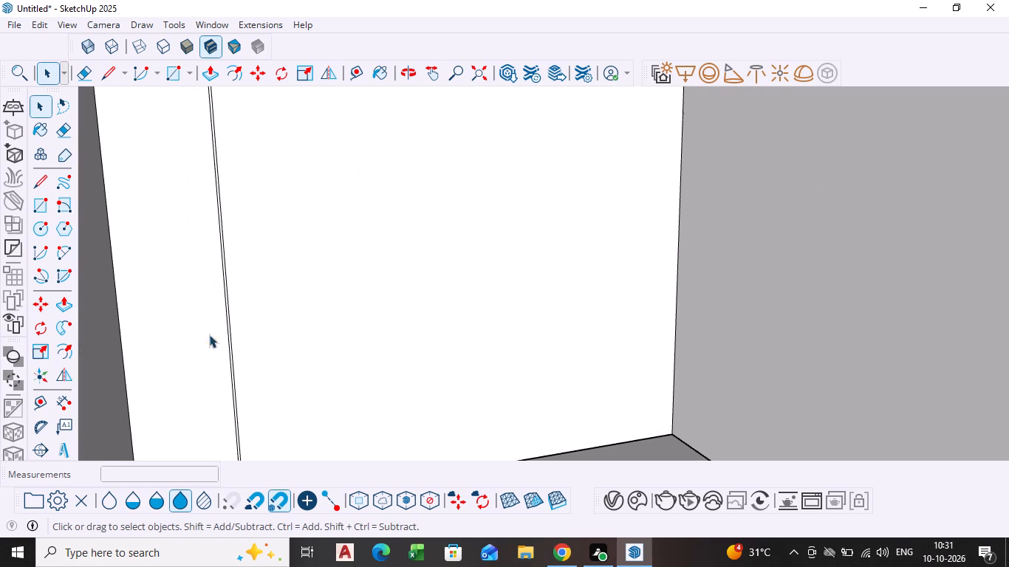
scroll(293, 365, "up", 4)
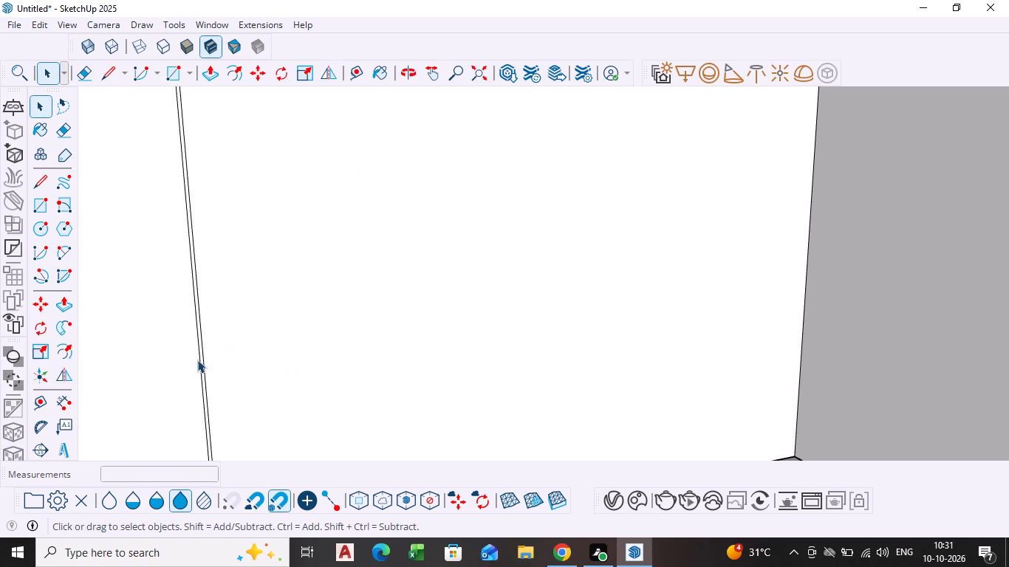
left_click(197, 360)
left_click(202, 362)
scroll(202, 362, "up", 4)
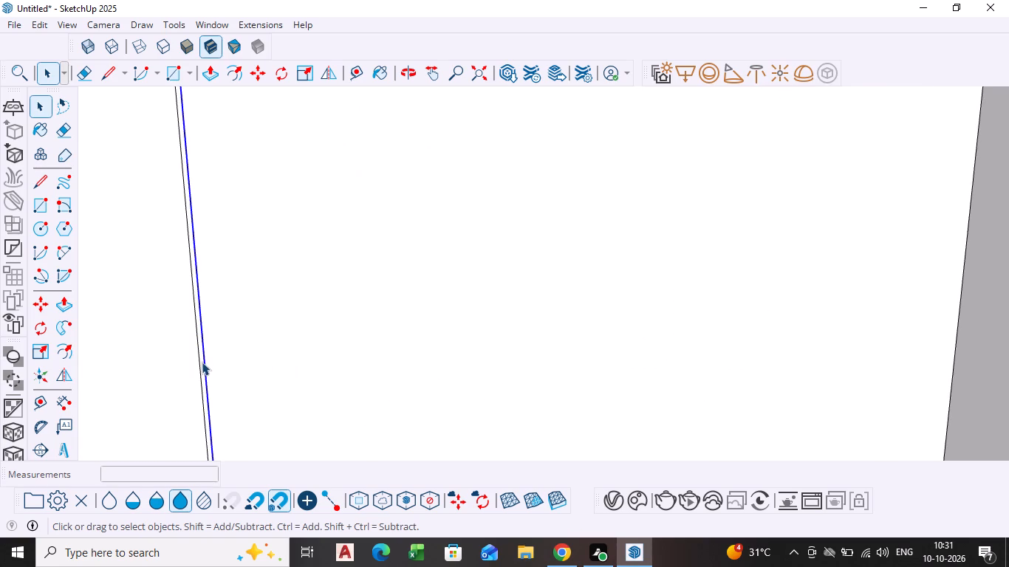
left_click(198, 362, "shift")
key("m")
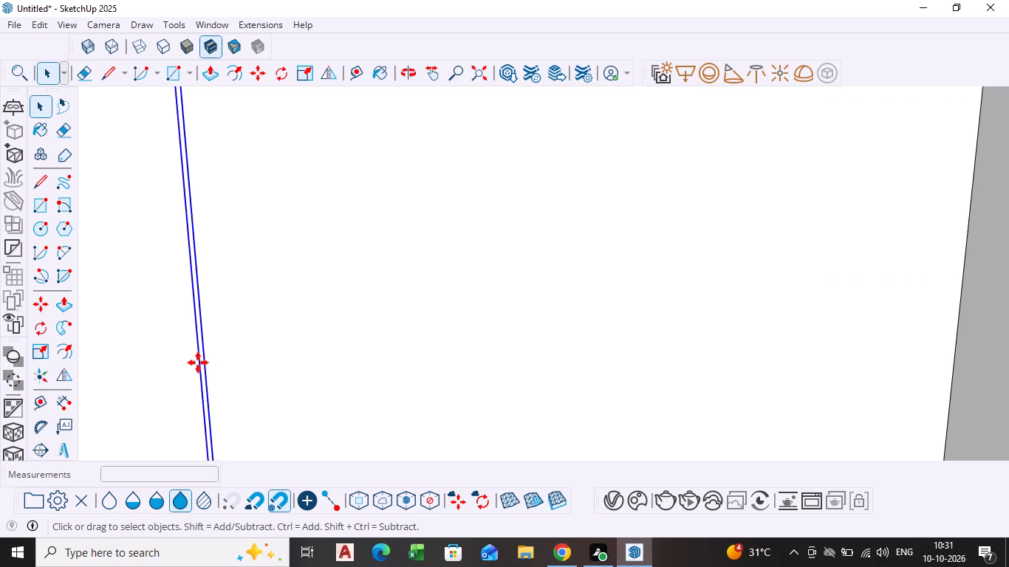
left_click(198, 362)
scroll(245, 361, "down", 11)
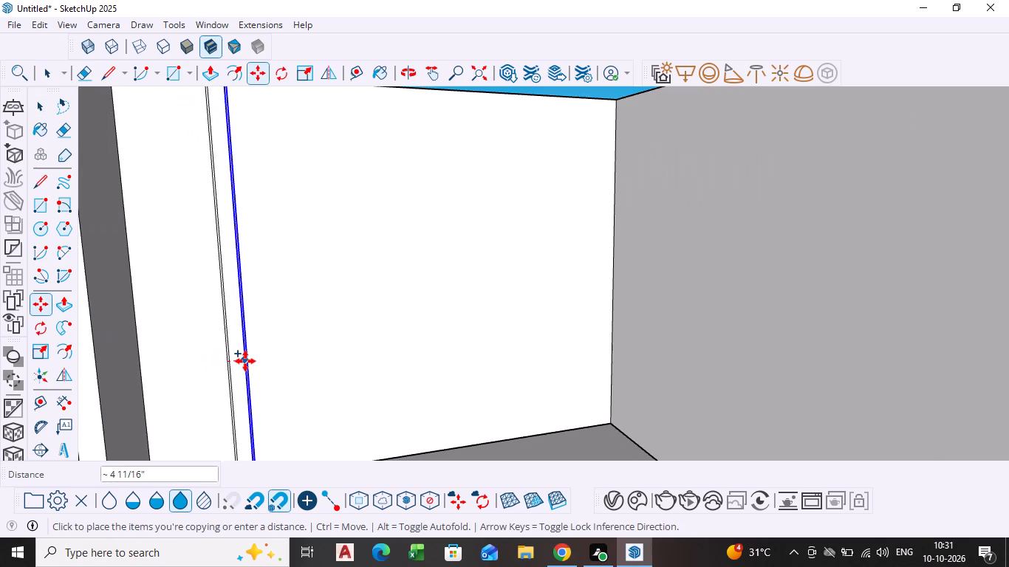
scroll(245, 361, "up", 2)
scroll(245, 361, "down", 4)
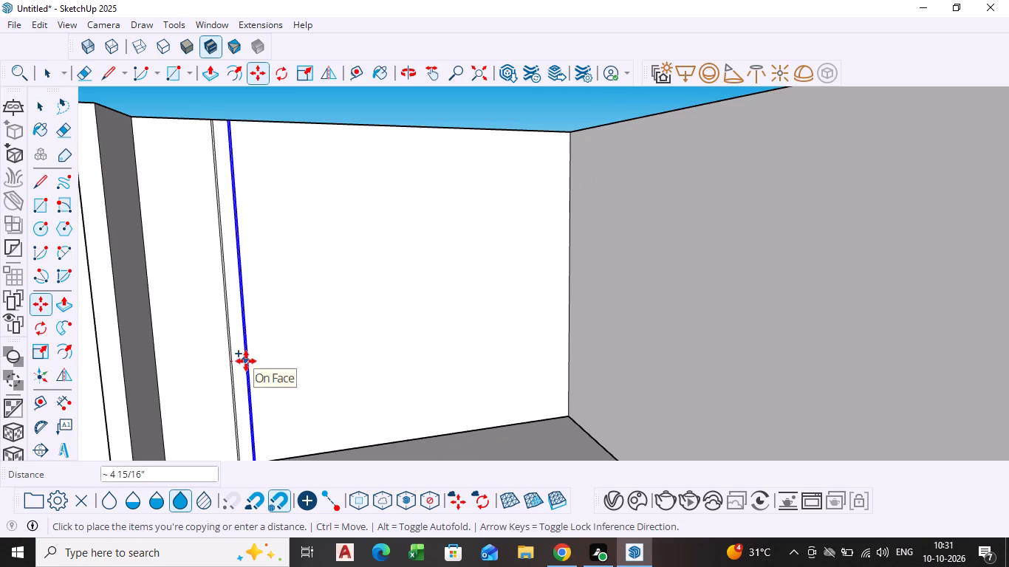
scroll(276, 358, "down", 1)
middle_click(276, 358, "shift")
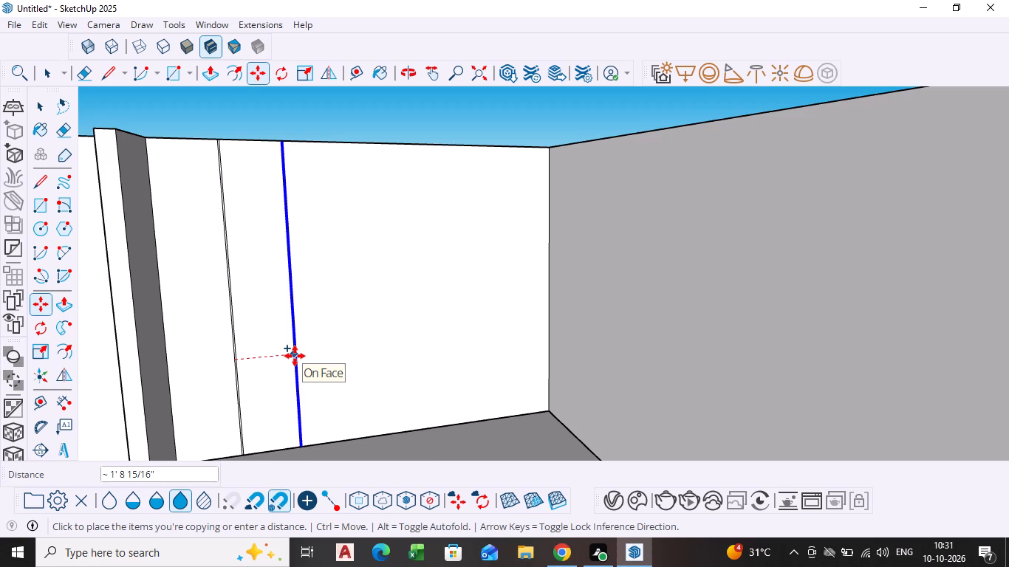
type("2'")
key("Return")
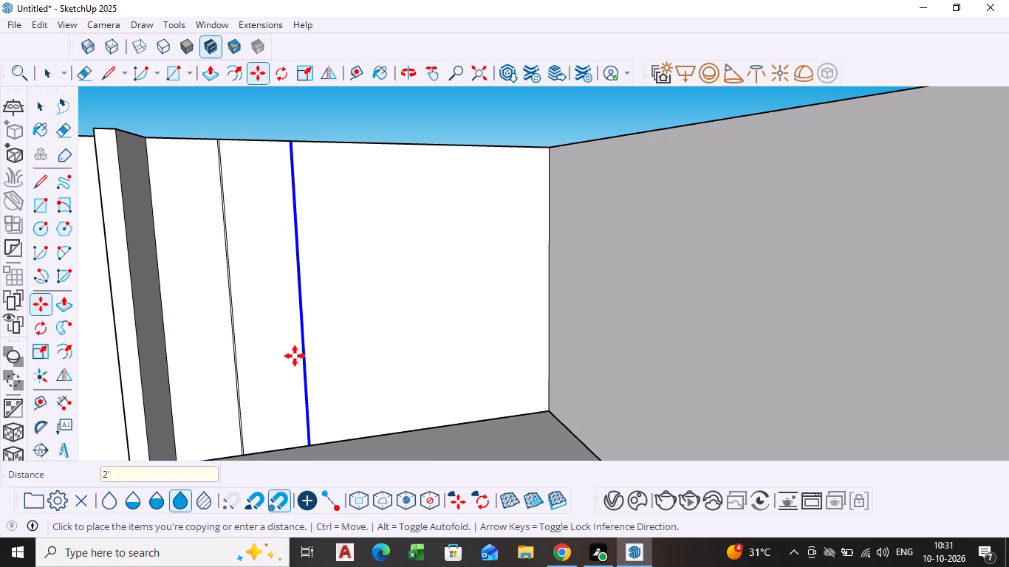
key("space")
left_click(344, 126)
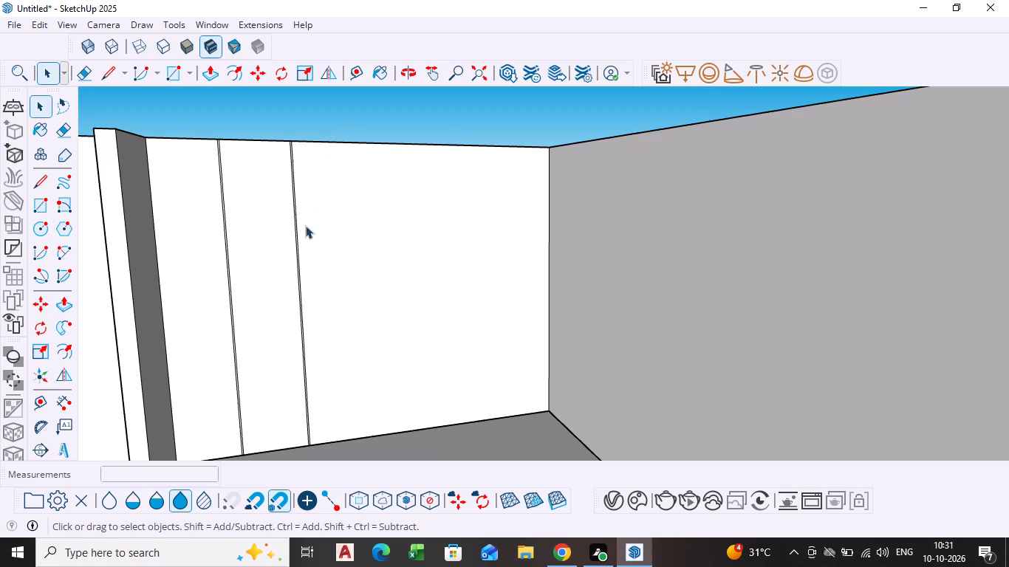
Push/Pull the back-wall strip beside the partition about 2' 10" into the room, flush with the partition's front end, and clear the selection.
scroll(290, 263, "down", 3)
middle_click_drag(290, 263, 263, 278)
scroll(191, 302, "up", 4)
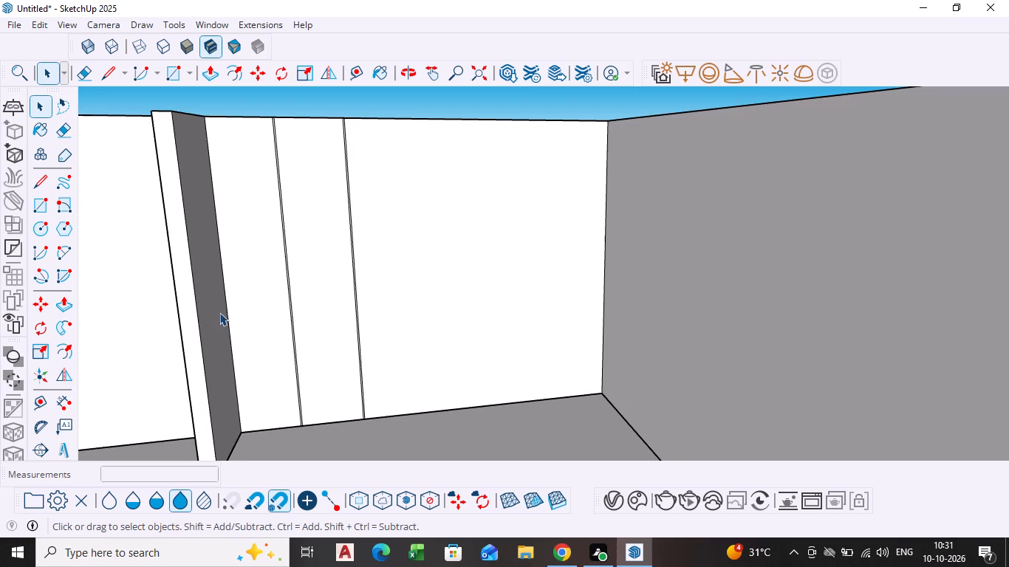
left_click(283, 318)
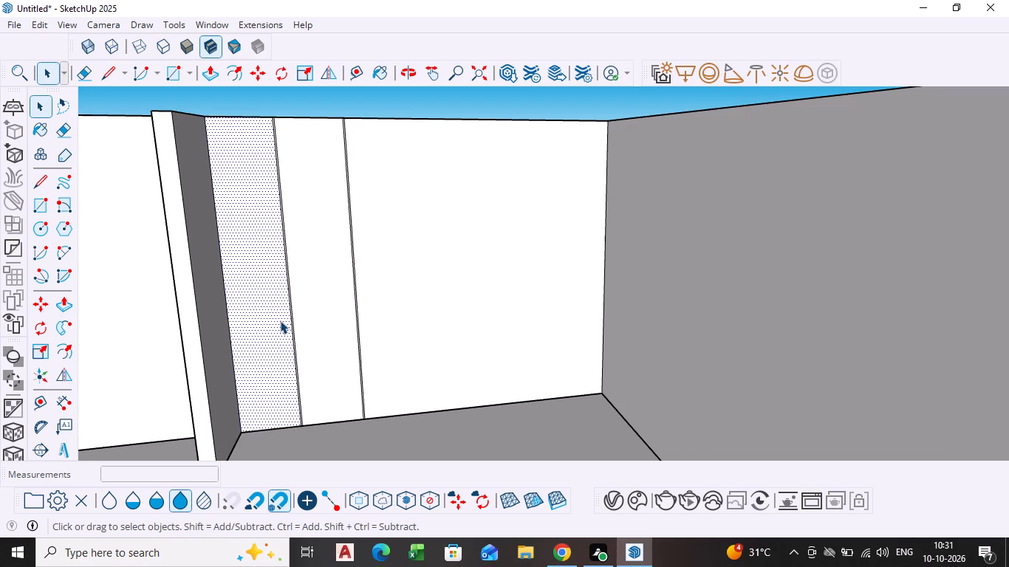
key("p")
left_click(280, 320)
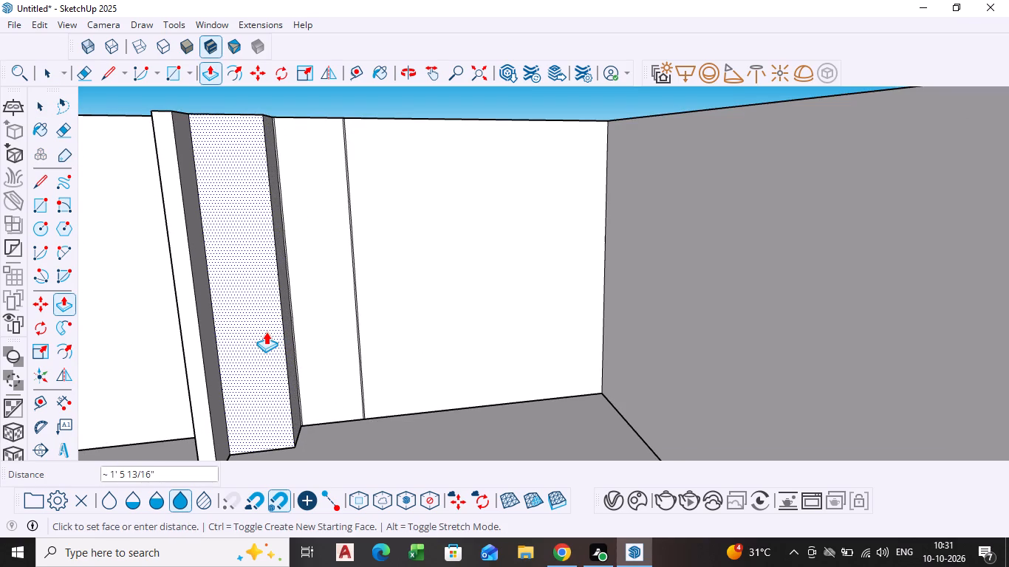
middle_click_drag(261, 334, 233, 345)
scroll(233, 345, "up", 1)
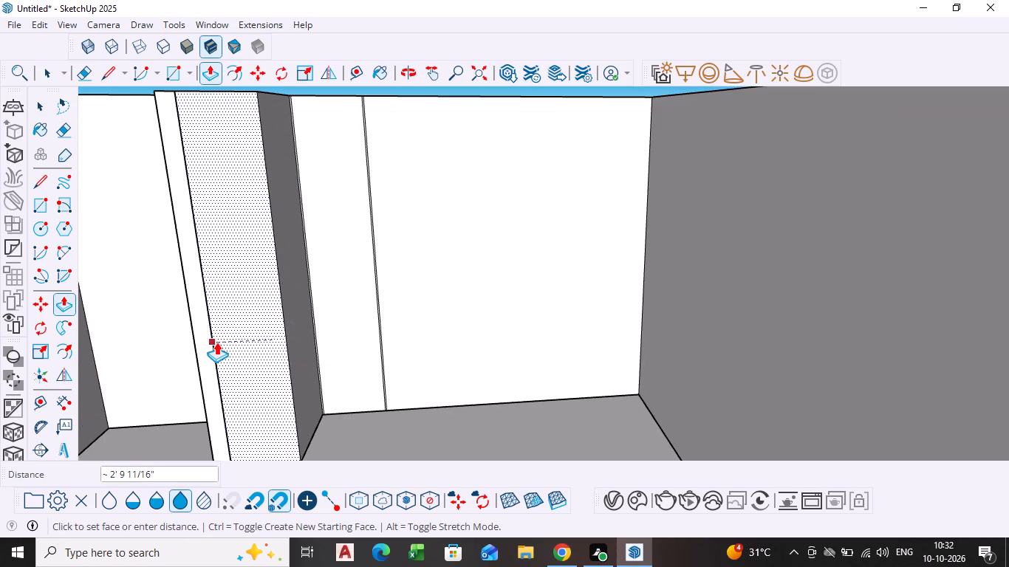
left_click(216, 342)
key("space")
scroll(352, 343, "down", 9)
middle_click_drag(352, 343, 417, 363)
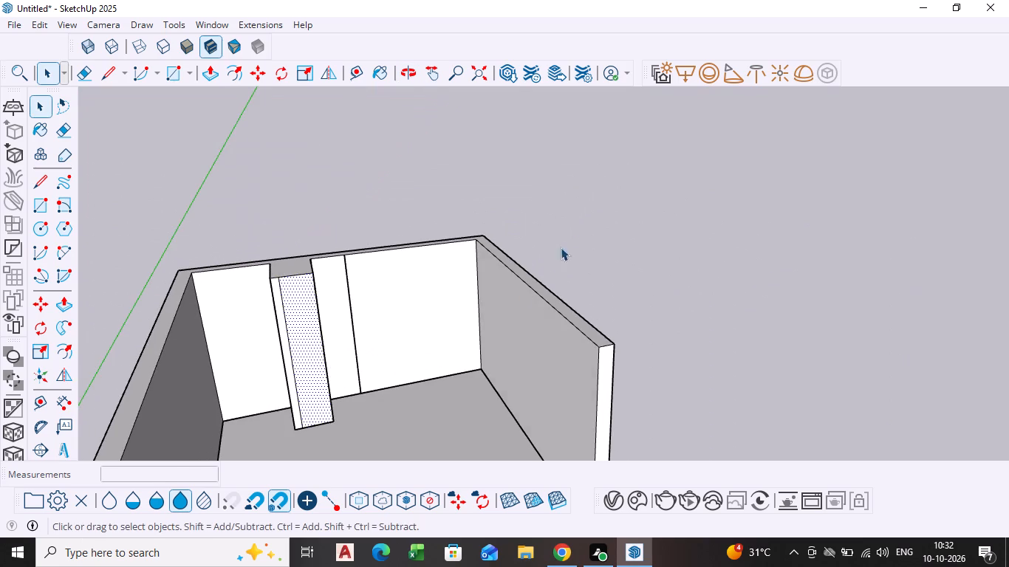
scroll(575, 224, "up", 3)
left_click(578, 221)
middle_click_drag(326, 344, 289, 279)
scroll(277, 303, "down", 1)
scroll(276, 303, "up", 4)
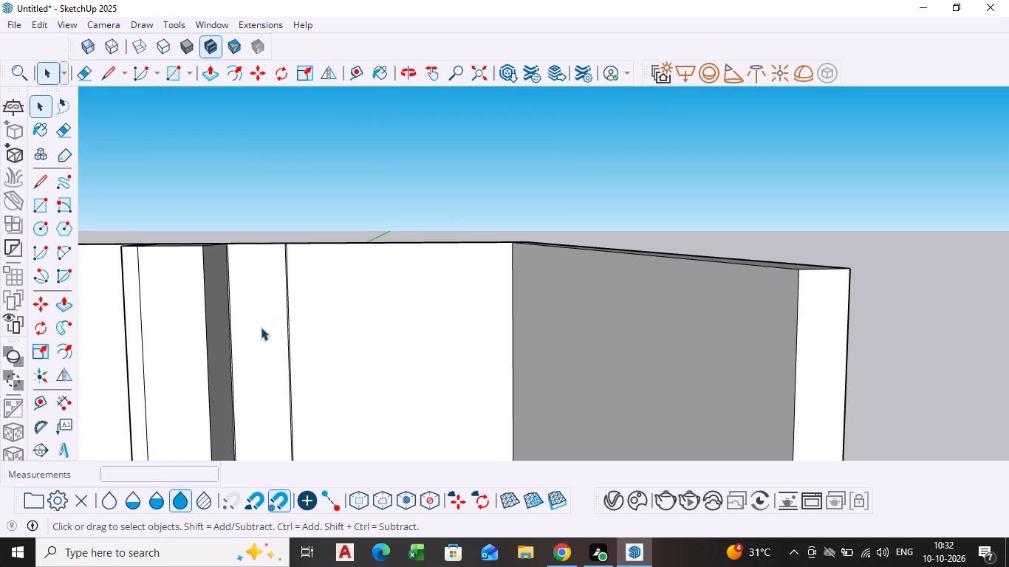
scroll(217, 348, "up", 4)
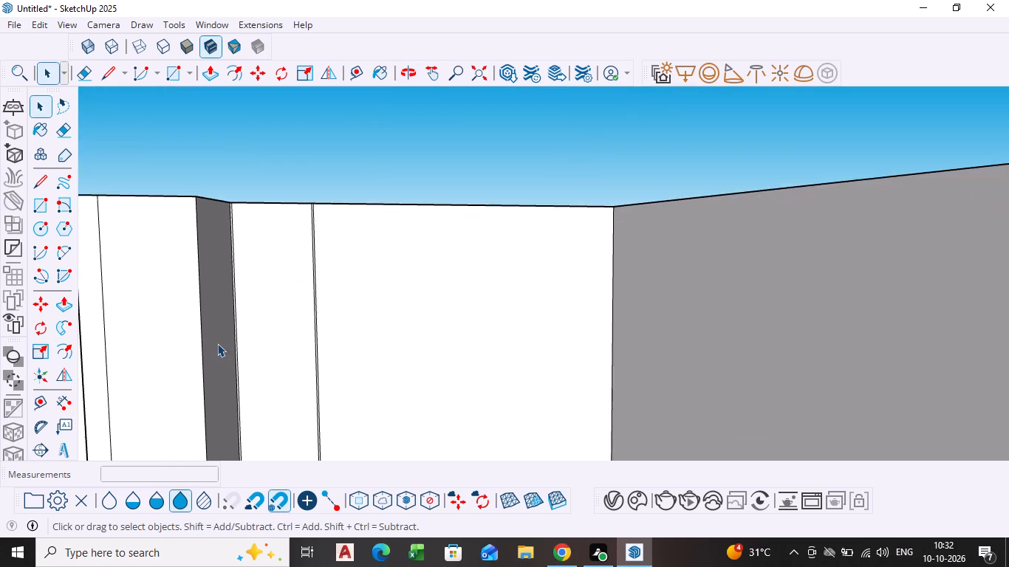
Copy the top edge of the narrow 2' panel beside the projecting block about 1' 6" down the back wall.
scroll(270, 307, "up", 4)
middle_click_drag(259, 281, 226, 295, "shift")
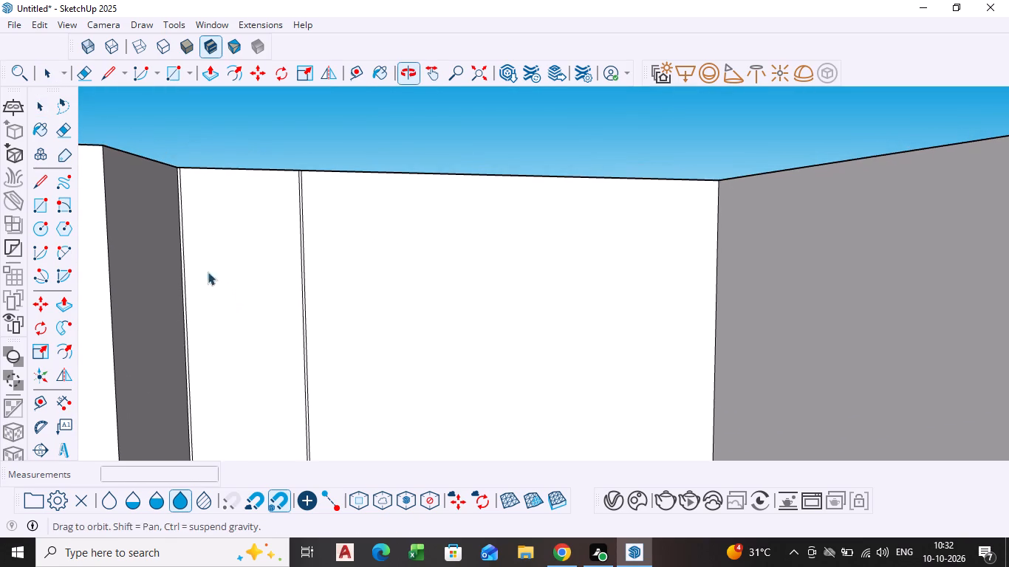
scroll(202, 237, "up", 2)
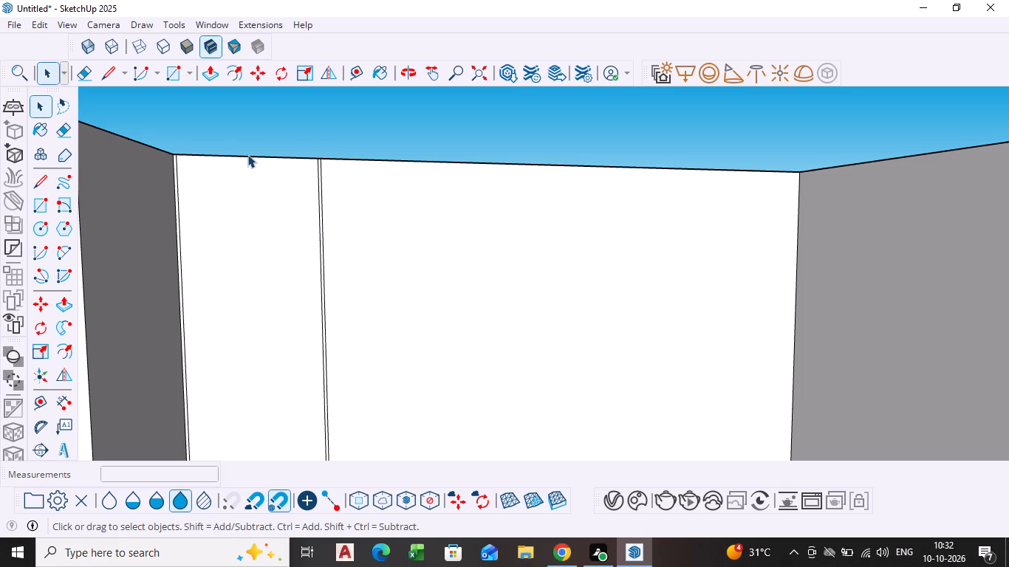
left_click(247, 154)
left_click(247, 154)
key("m")
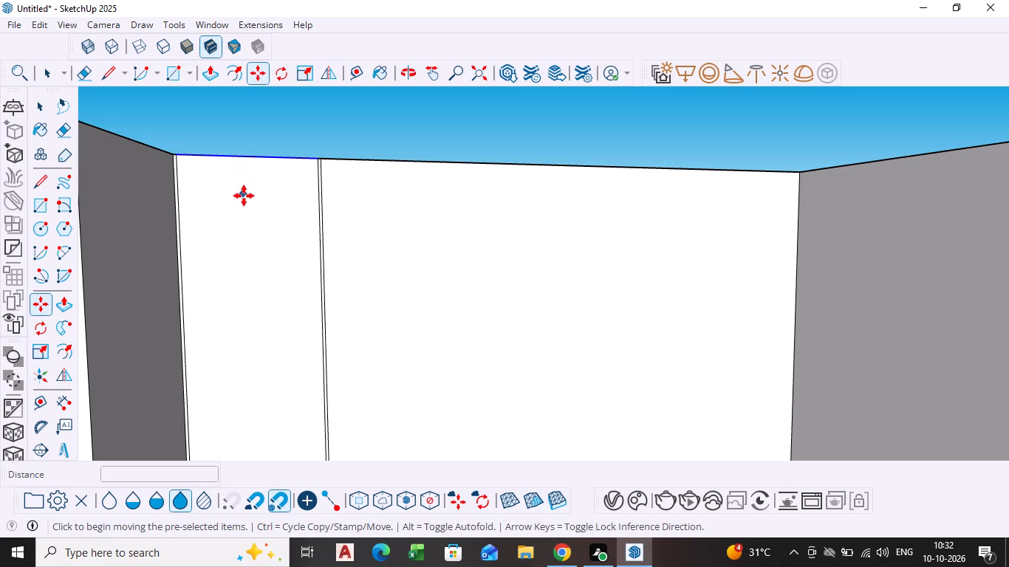
left_click(250, 156)
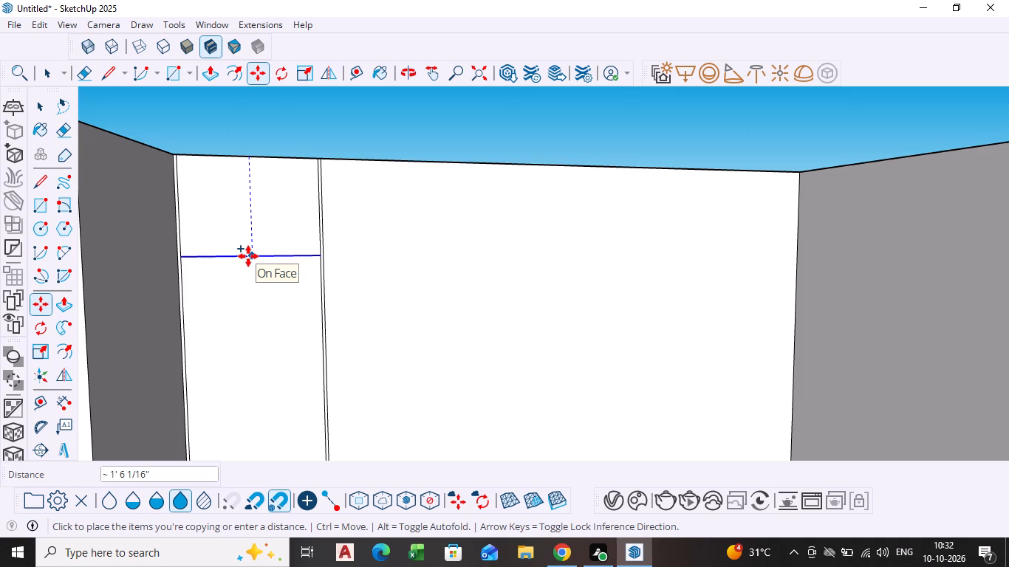
scroll(248, 256, "down", 4)
middle_click_drag(248, 256, 240, 210, "shift")
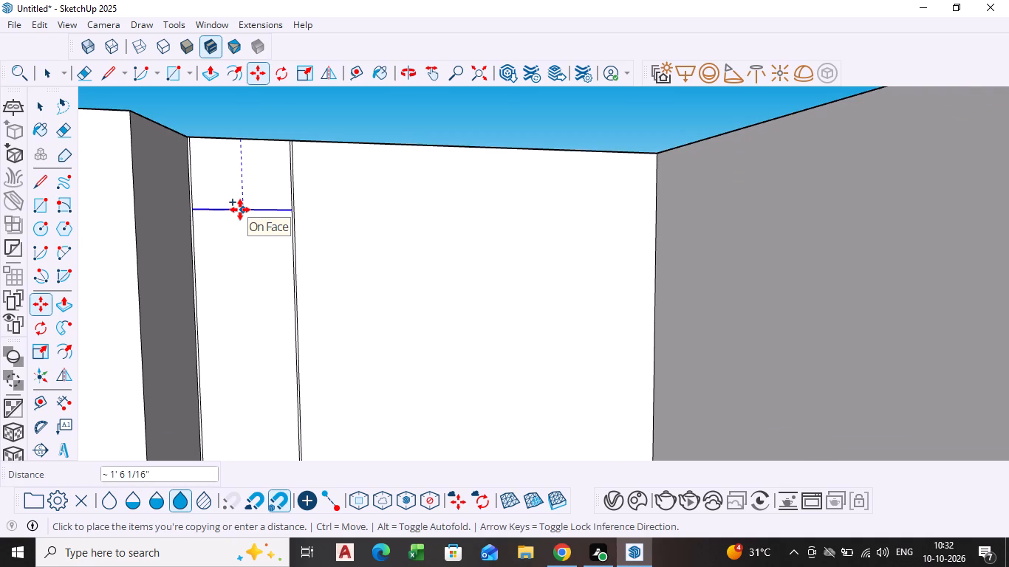
left_click(240, 217)
key("space")
Copy the horizontal line 0.5" downward to outline a thin groove strip across the narrow panel, and clear the selection.
scroll(240, 220, "up", 5)
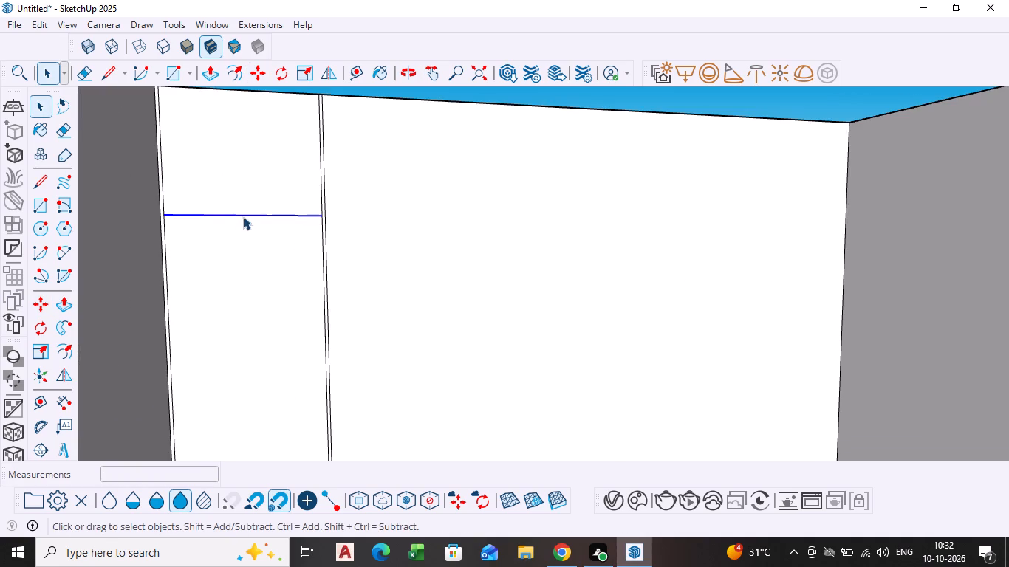
left_click(244, 216)
left_click(244, 216)
key("m")
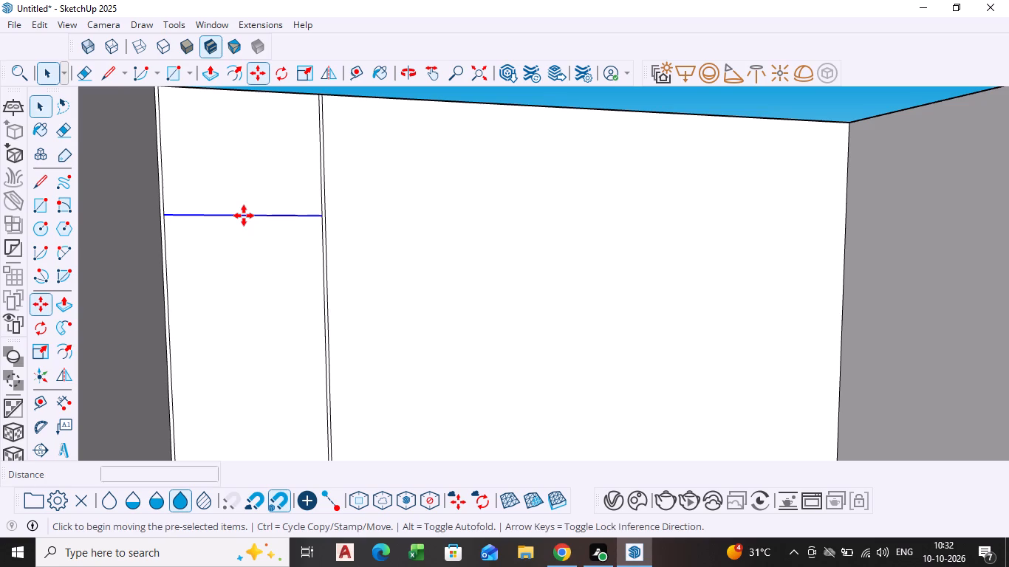
left_click(244, 216)
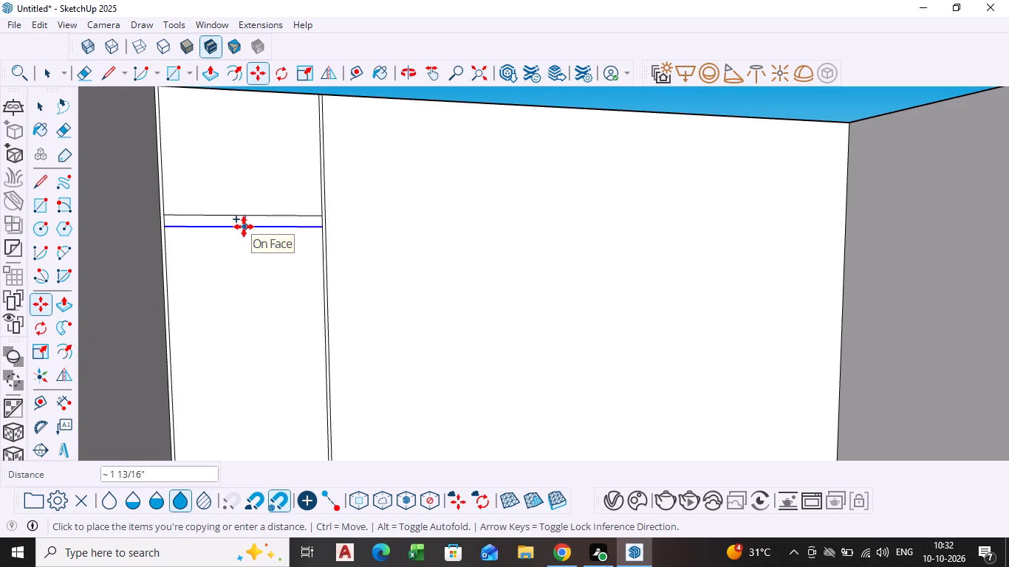
type("0.5")
key("Return")
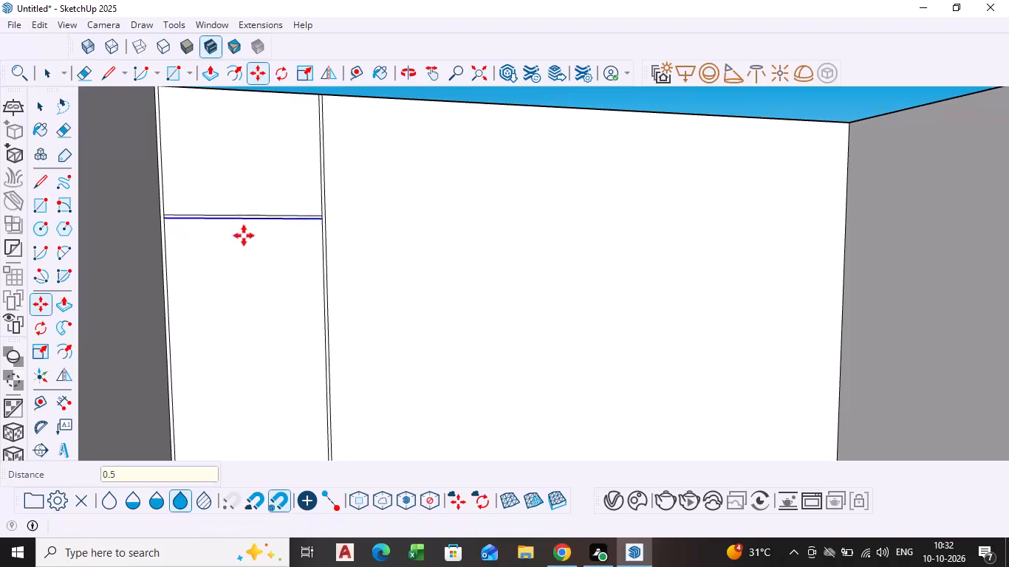
scroll(242, 254, "down", 8)
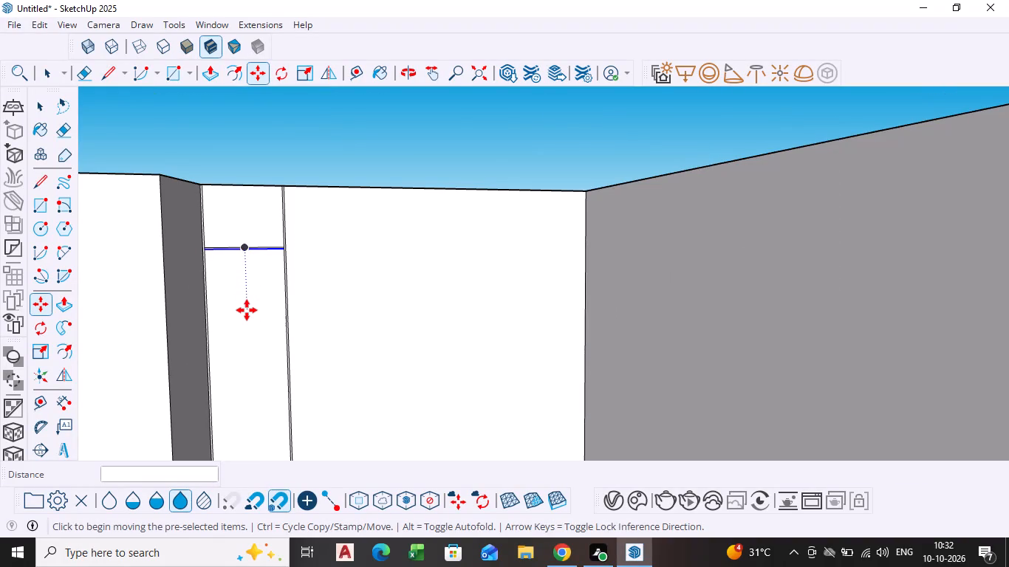
scroll(247, 310, "down", 3)
key("Escape")
Copy the pair of closely spaced horizontal lines about 1' 6" down the narrow panel.
scroll(247, 324, "down", 2)
middle_click_drag(247, 324, 235, 193)
scroll(242, 134, "up", 3)
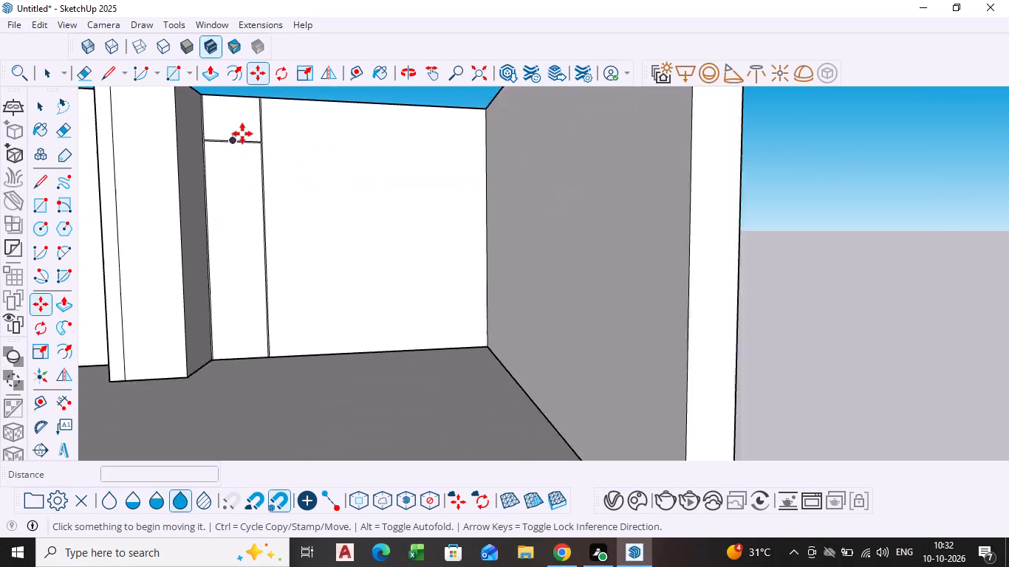
scroll(242, 134, "up", 6)
key("space")
scroll(247, 145, "up", 5)
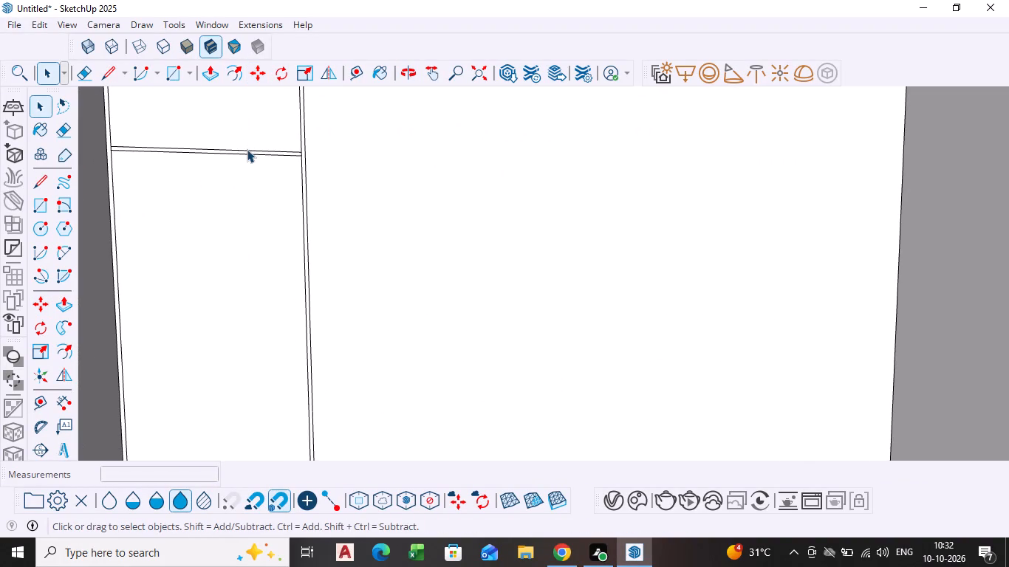
left_click(247, 149)
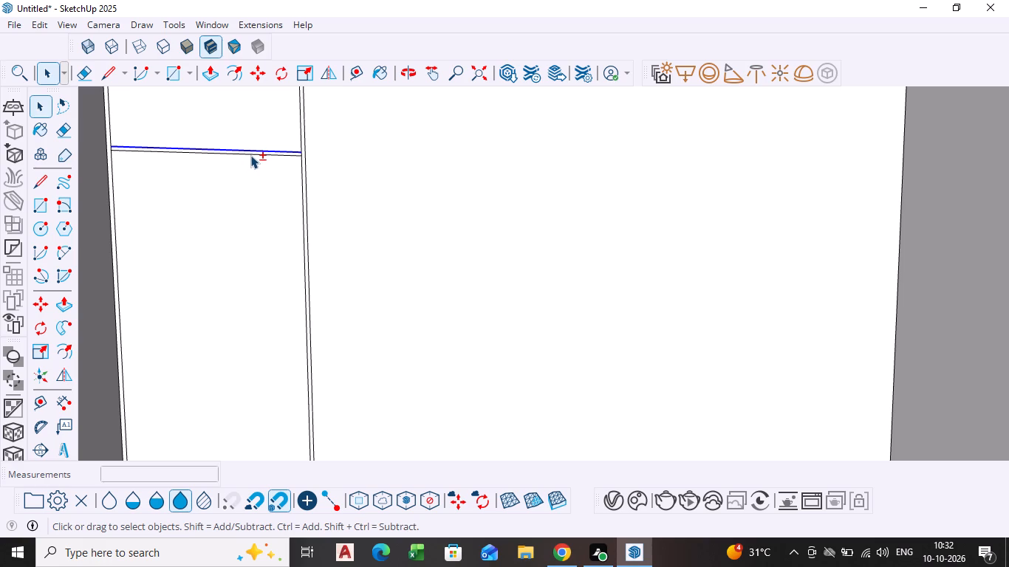
left_click(250, 155, "shift")
key("m")
scroll(287, 145, "up", 4)
left_click(307, 157)
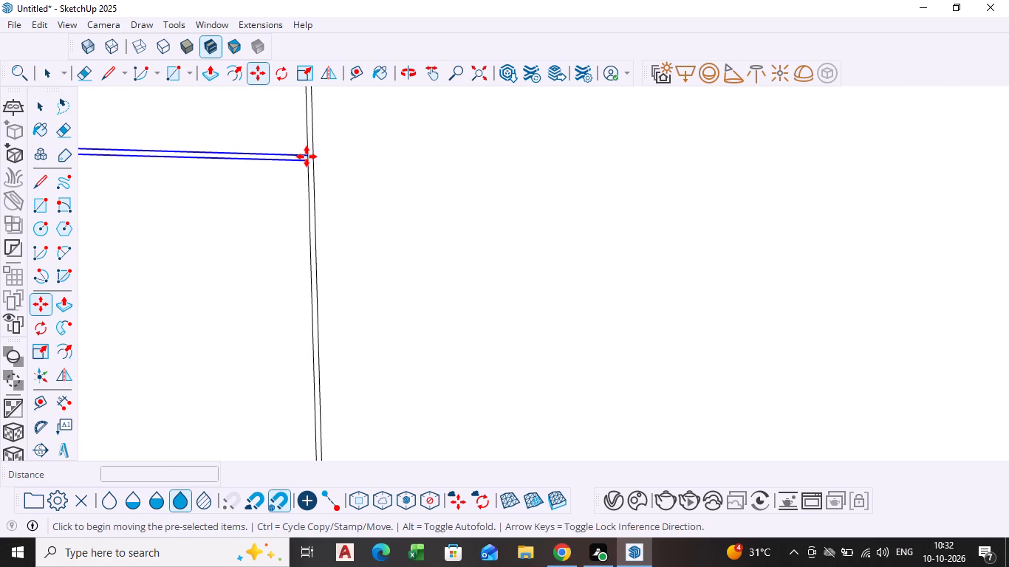
scroll(304, 238, "down", 7)
middle_click_drag(303, 247, 287, 185, "shift")
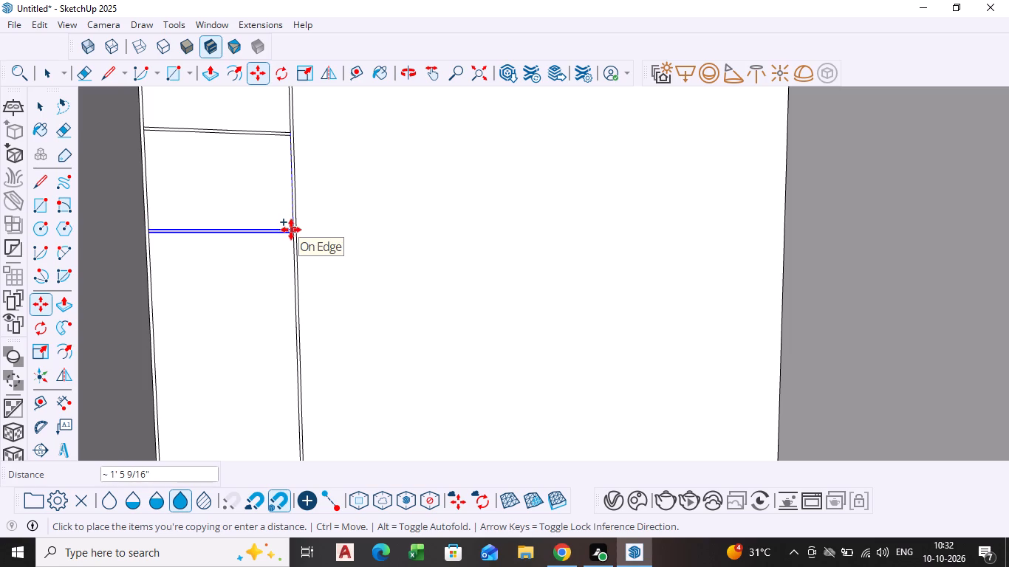
left_click(291, 233)
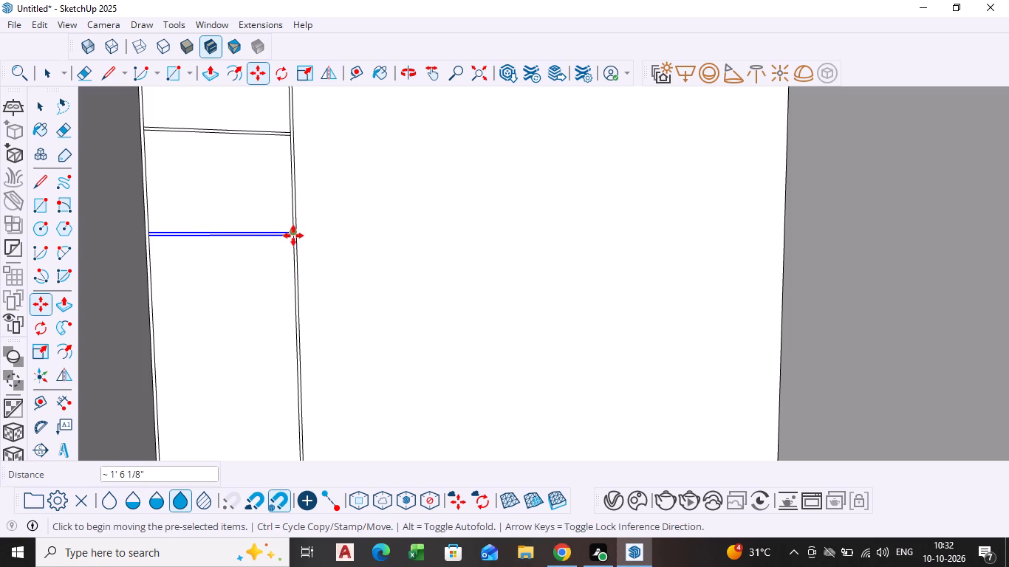
Copy the second pair of horizontal groove lines about 1' 8" further down the panel, and clear the selection.
left_click(293, 233)
scroll(284, 326, "down", 4)
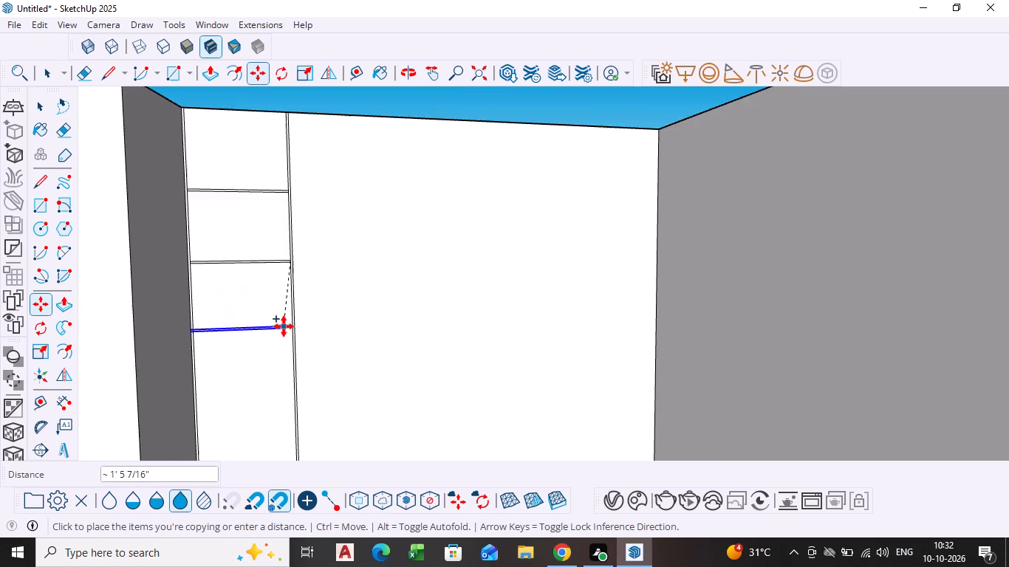
middle_click_drag(284, 326, 267, 220)
scroll(284, 326, "down", 1, "shift")
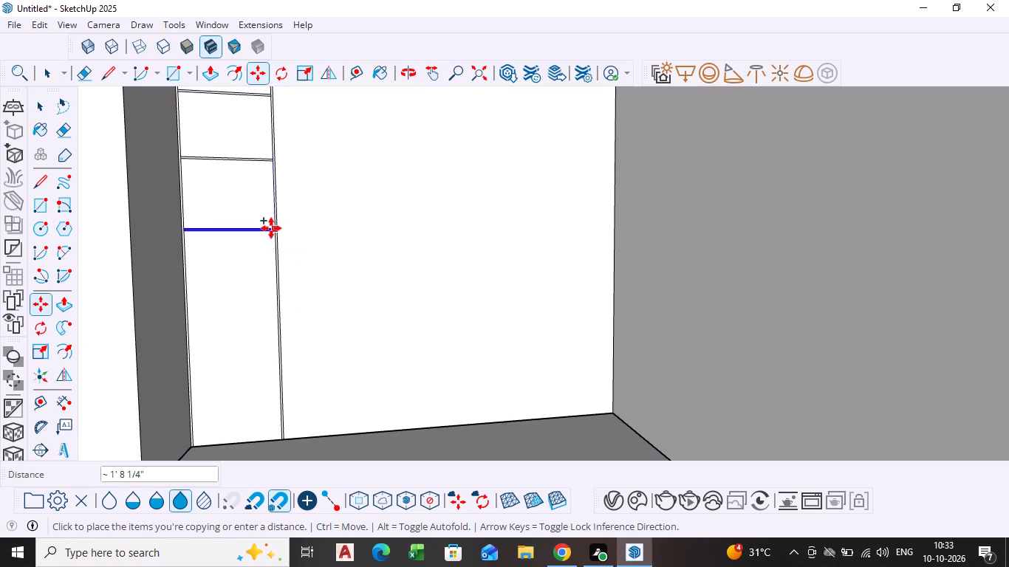
left_click(271, 227)
key("space")
scroll(353, 263, "down", 4)
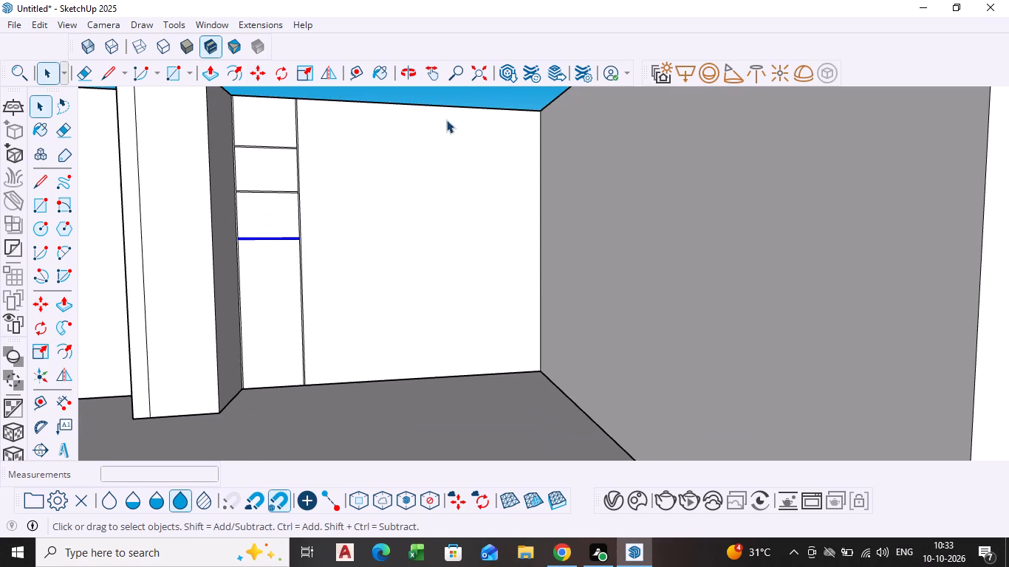
left_click(462, 97)
Copy the third pair of horizontal groove lines about 11" further down the narrow panel.
scroll(349, 190, "down", 3)
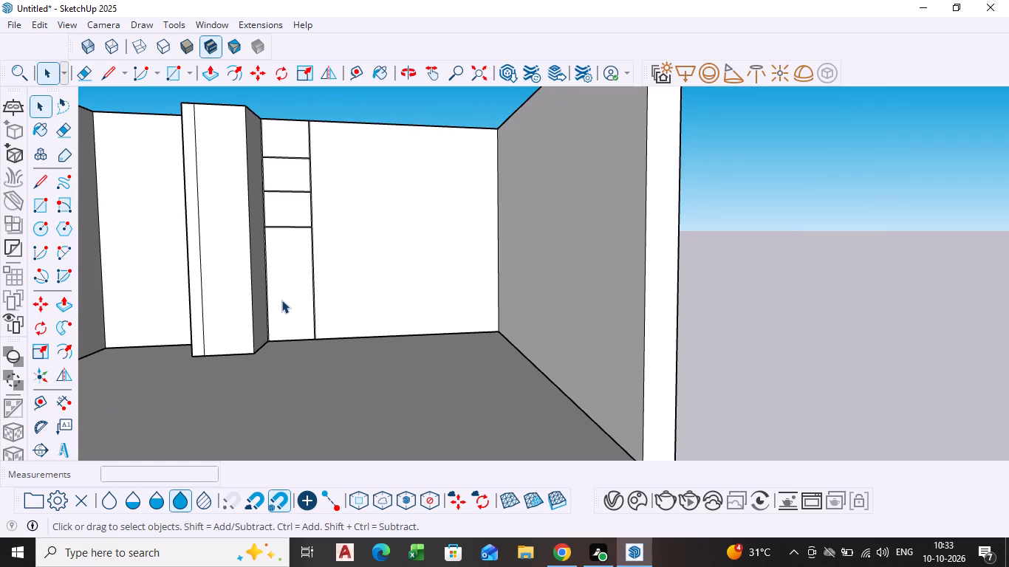
scroll(364, 220, "up", 3)
scroll(240, 219, "up", 2)
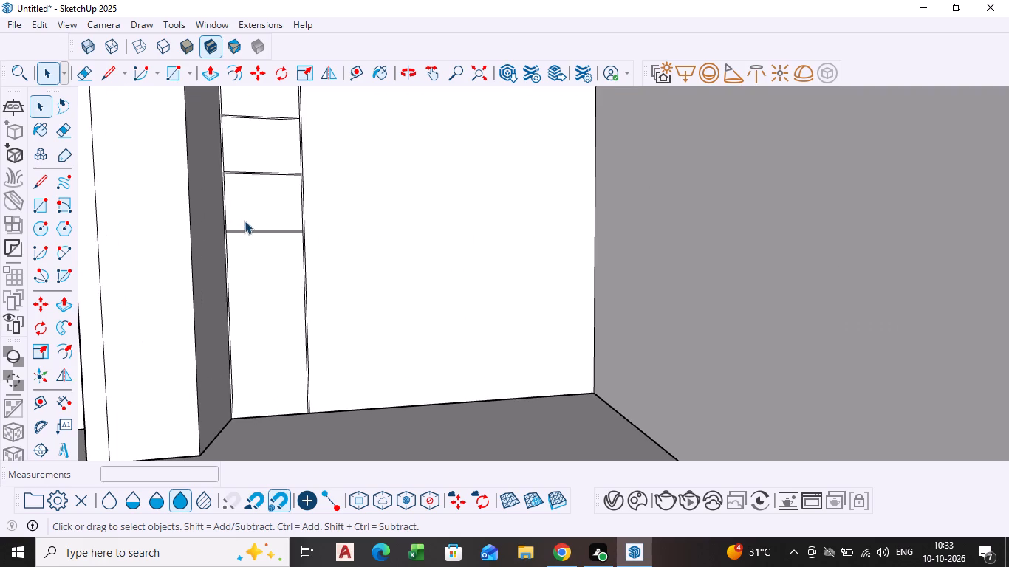
middle_click_drag(244, 221, 171, 261)
scroll(174, 243, "up", 5)
scroll(219, 288, "up", 5)
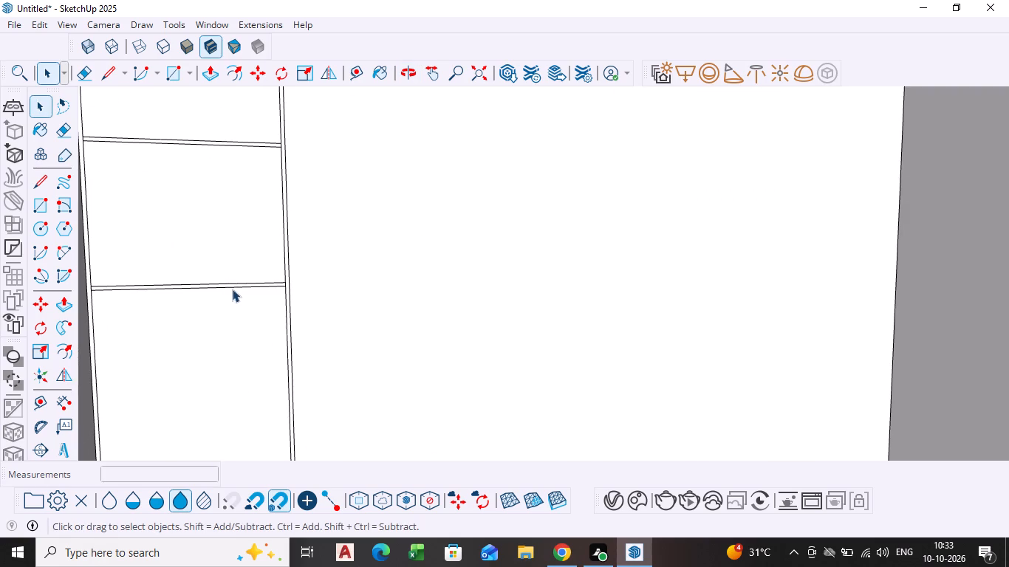
left_click(242, 283)
scroll(241, 286, "up", 4)
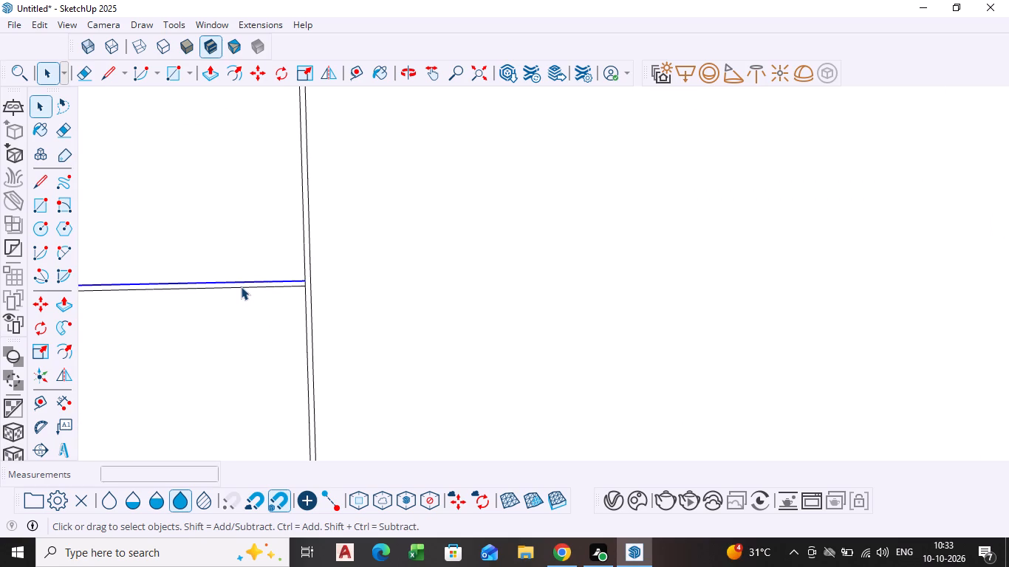
left_click(241, 286)
left_click(244, 283, "shift")
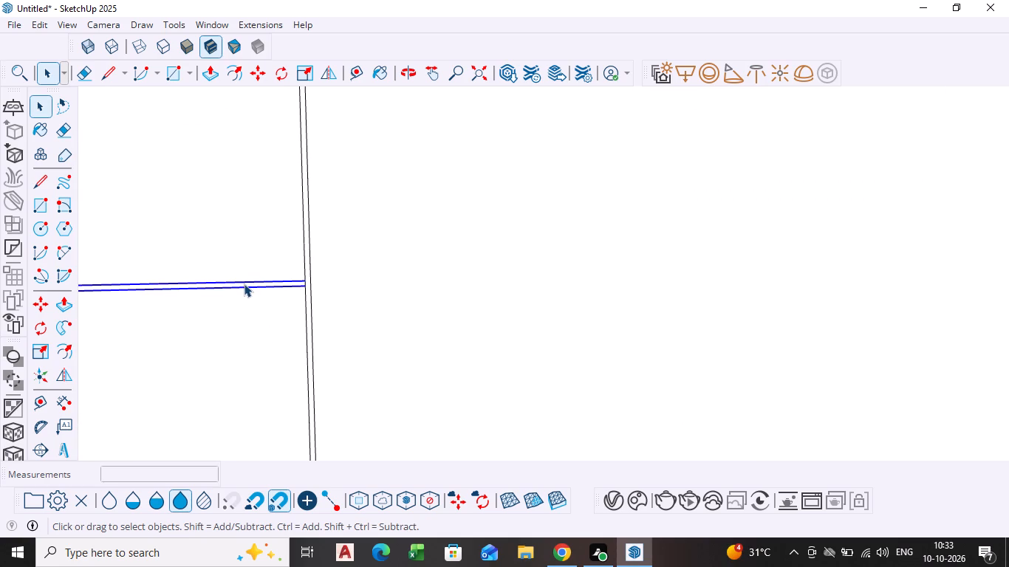
key("m")
left_click(303, 278)
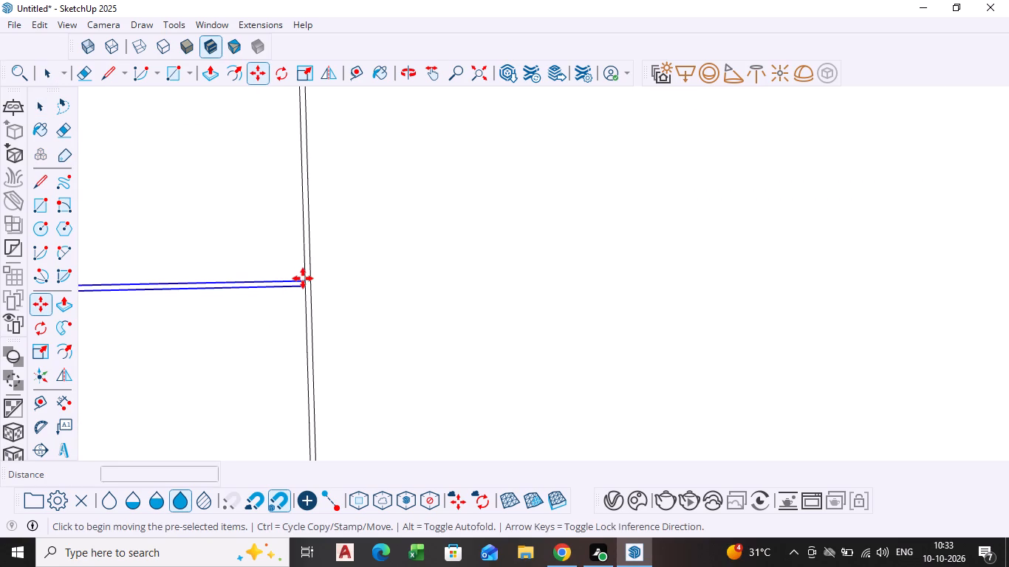
scroll(302, 323, "down", 3)
middle_click(302, 325, "shift")
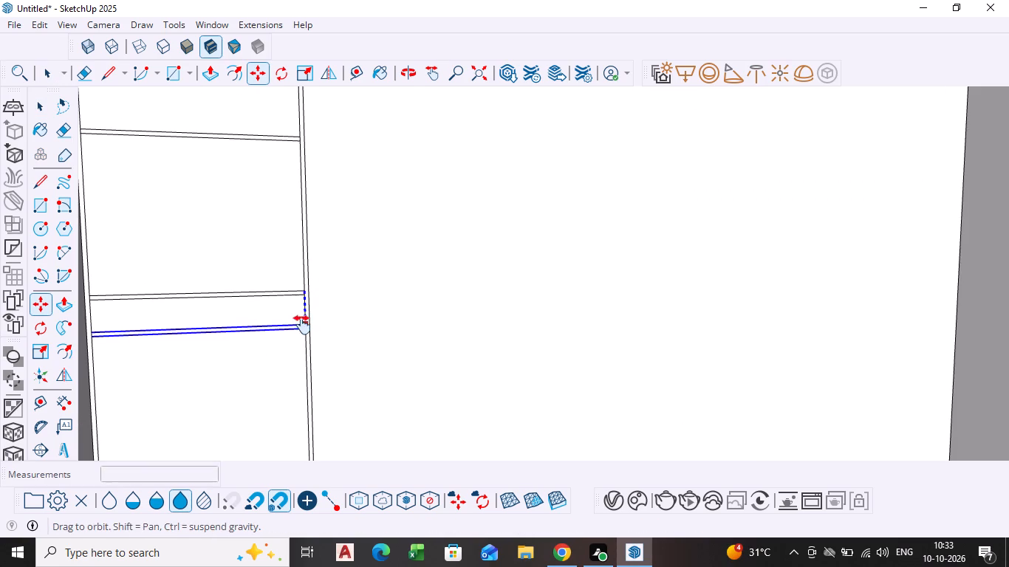
scroll(302, 374, "down", 1)
middle_click_drag(294, 359, 285, 282, "shift")
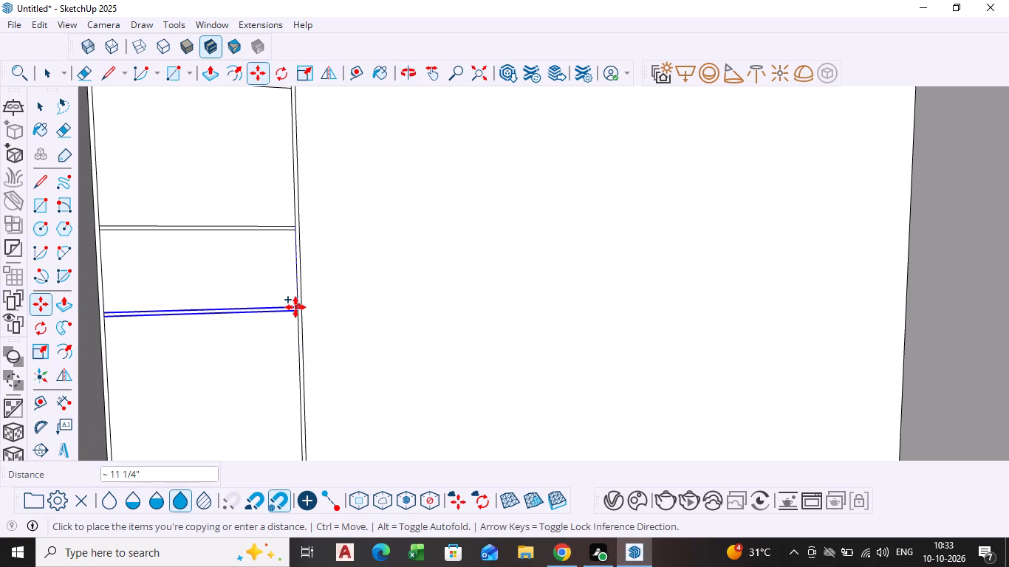
left_click(295, 307)
Delete both horizontal lines of the third groove pair, directly above the lowest pair.
scroll(200, 182, "up", 3)
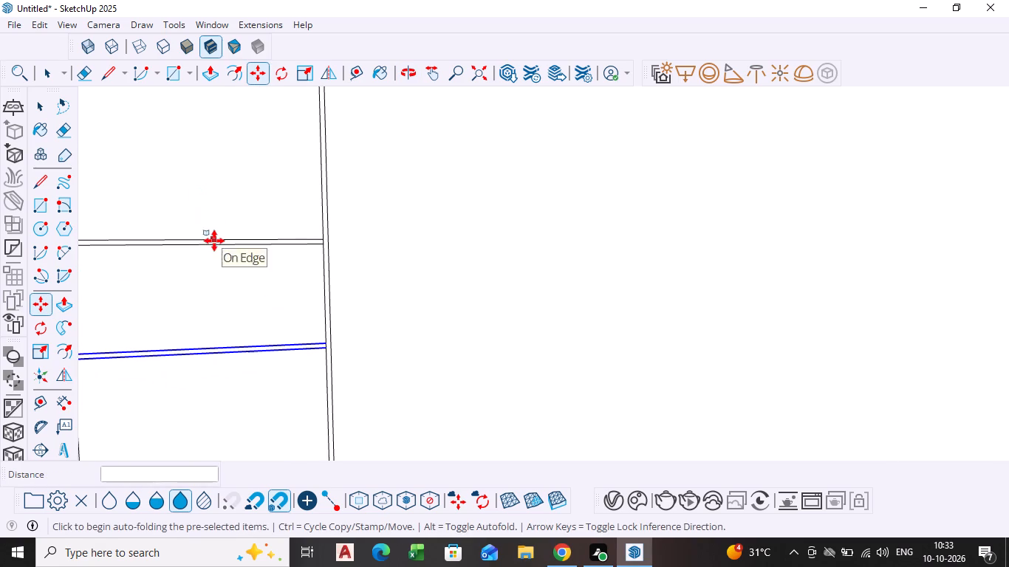
key("space")
left_click(217, 241)
key("Delete")
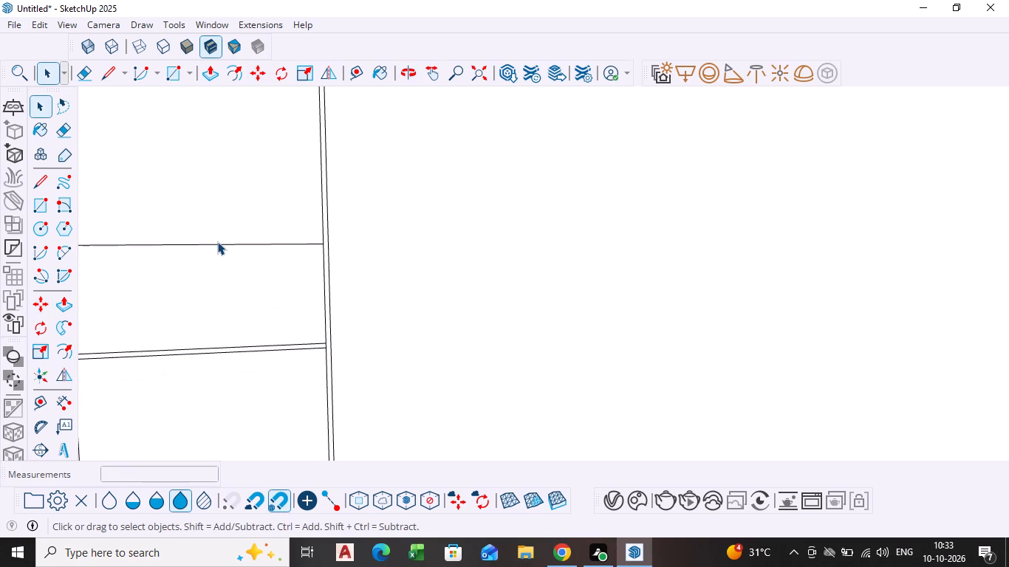
left_click(218, 245)
key("Delete")
scroll(218, 245, "down", 13)
key("Delete")
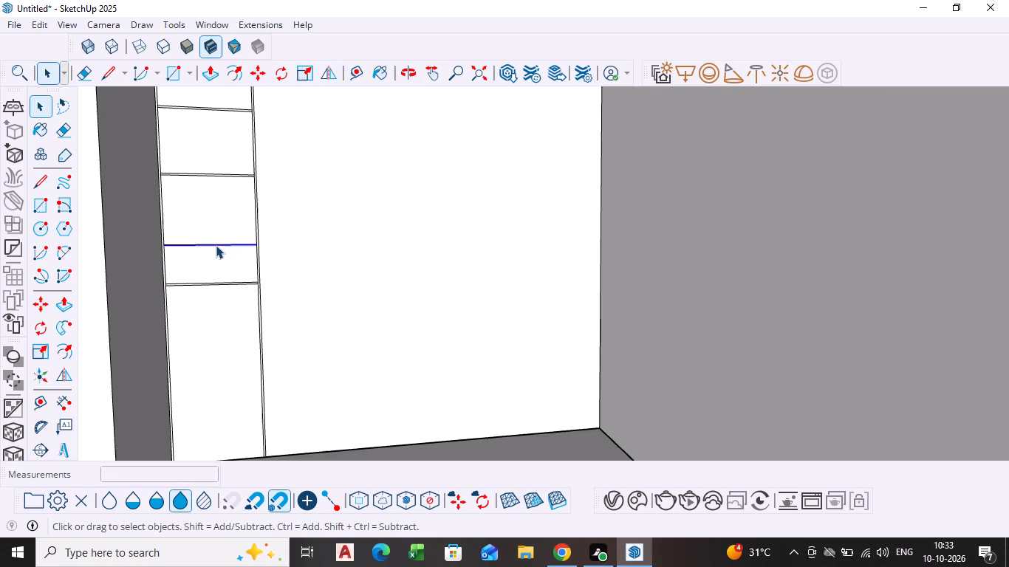
Move the middle pair of horizontal groove lines in the narrow panel down by about 6".
scroll(216, 245, "down", 3)
middle_click_drag(213, 245, 211, 327, "shift")
scroll(205, 290, "up", 4)
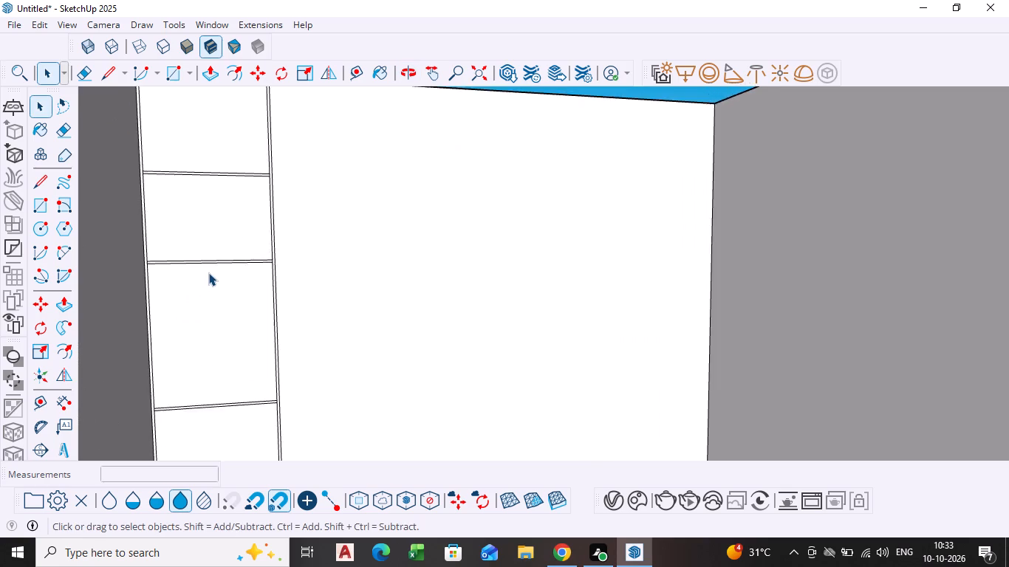
scroll(208, 272, "up", 8)
left_click(215, 259)
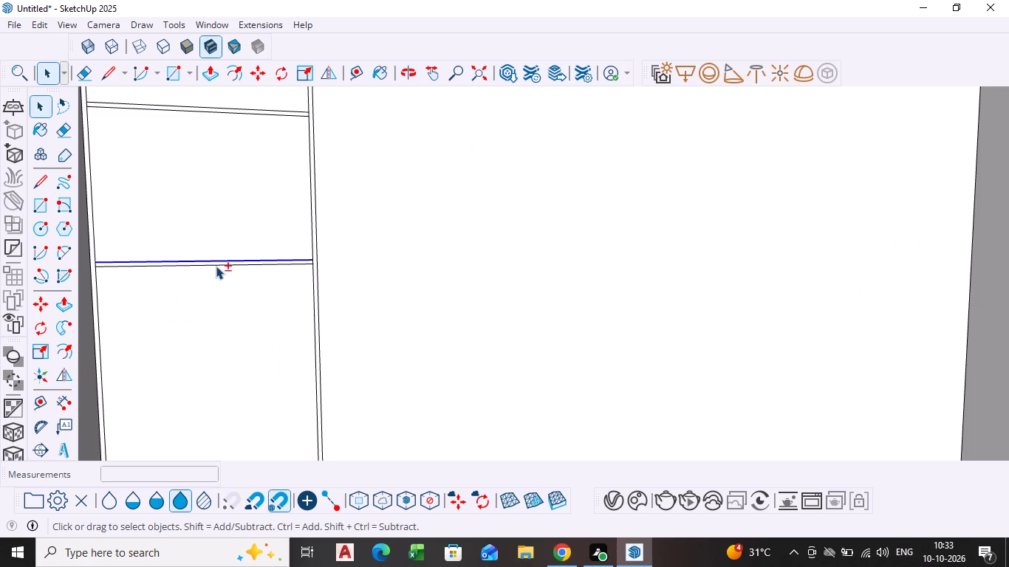
left_click(217, 267, "shift")
key("m")
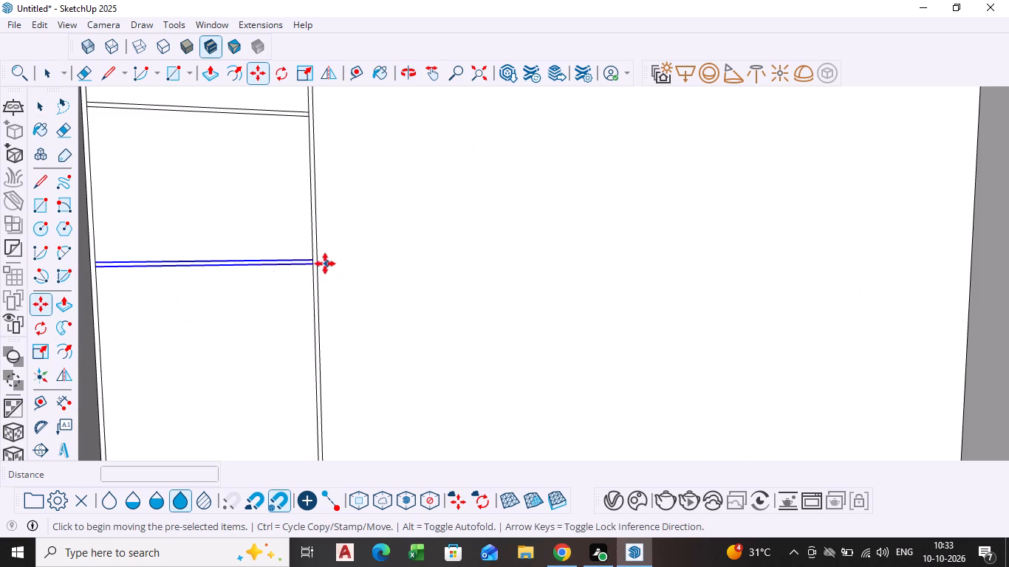
scroll(320, 264, "up", 5)
left_click(307, 256)
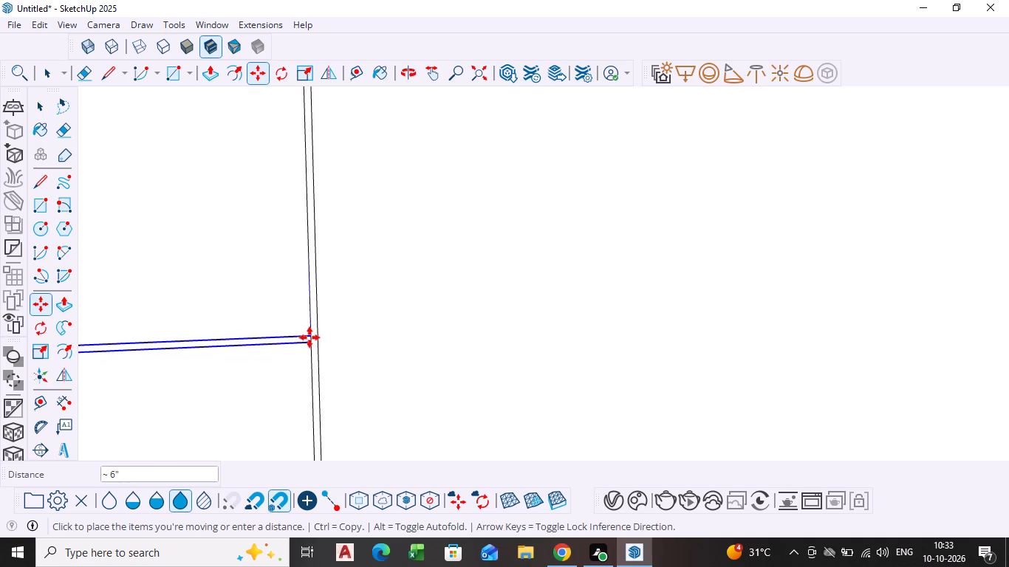
left_click(309, 340)
scroll(309, 340, "down", 15)
key("space")
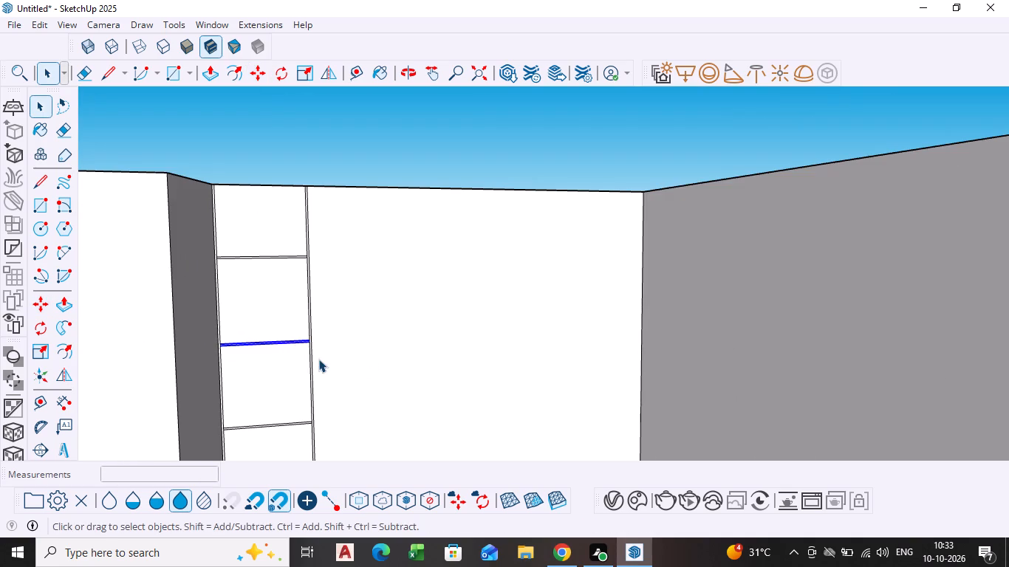
Move the same middle groove pair slightly further down the narrow panel.
scroll(313, 359, "up", 5)
middle_click_drag(306, 365, 281, 275)
scroll(281, 258, "up", 5)
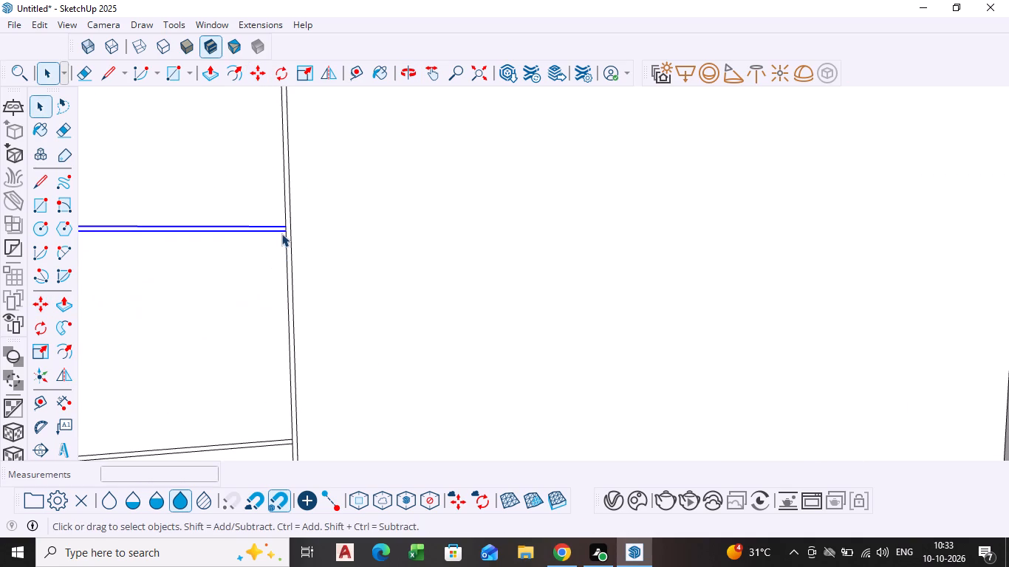
key("m")
left_click(286, 231)
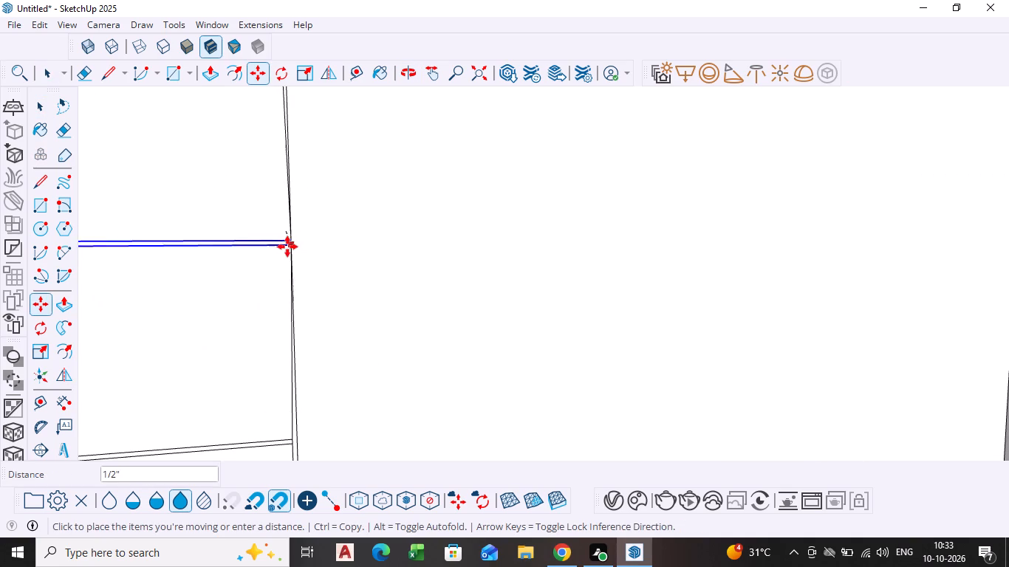
left_click(287, 258)
key("space")
scroll(287, 258, "down", 9)
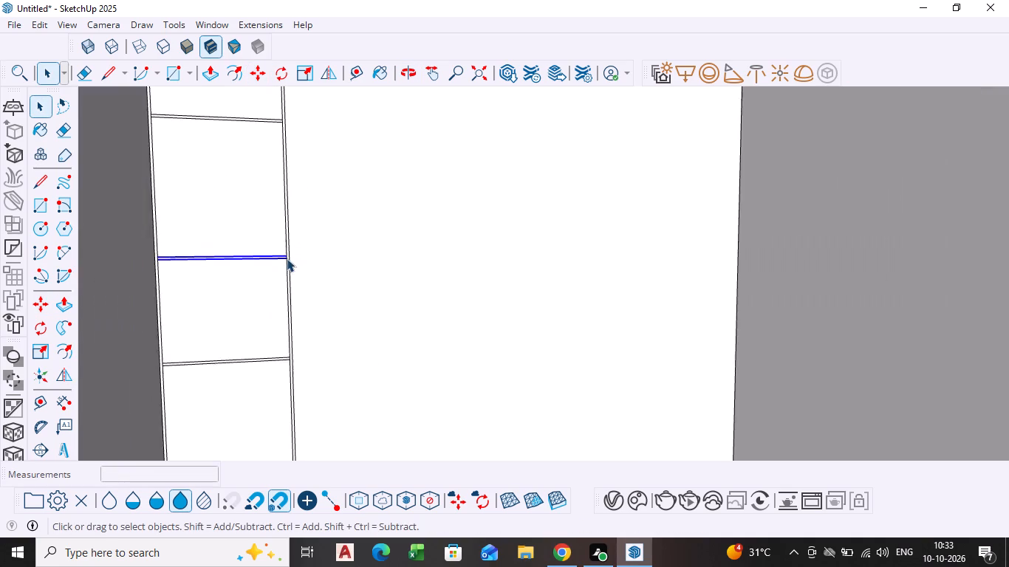
Raise the middle groove pair in two moves of about 2 1/2" each, and clear the selection.
scroll(287, 258, "down", 4)
scroll(253, 230, "up", 10)
key("m")
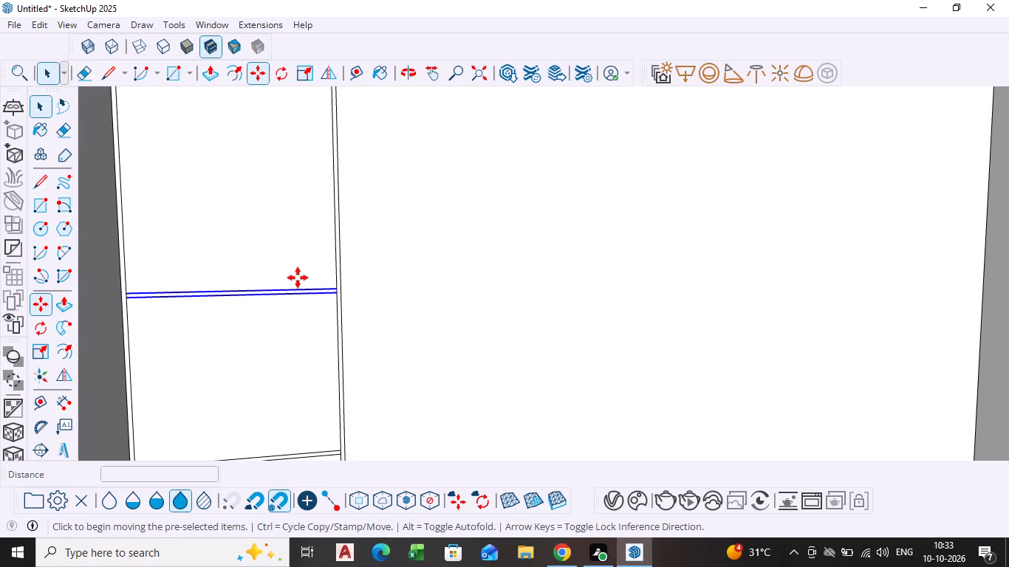
left_click(334, 292)
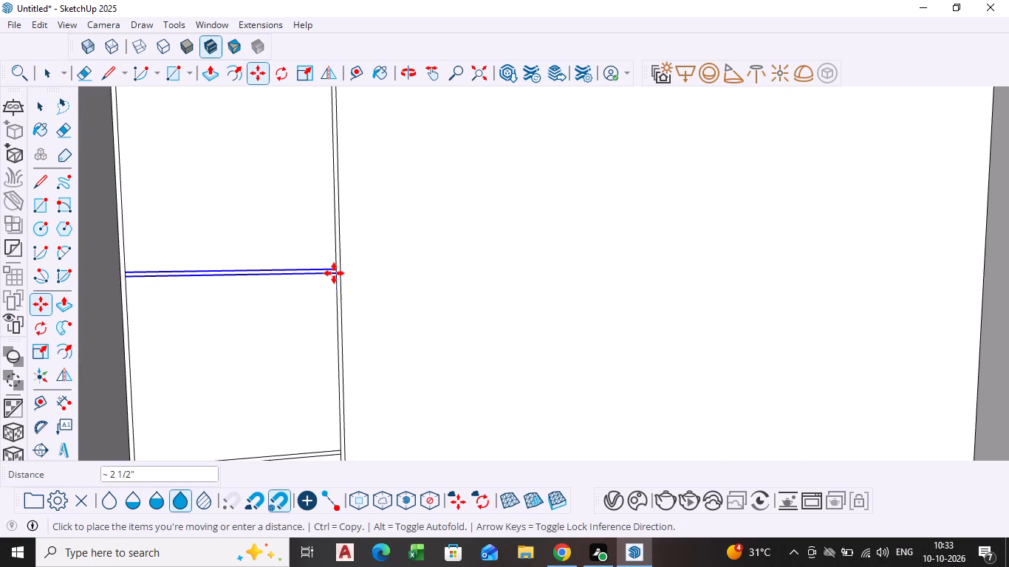
left_click(334, 273)
scroll(333, 272, "down", 6)
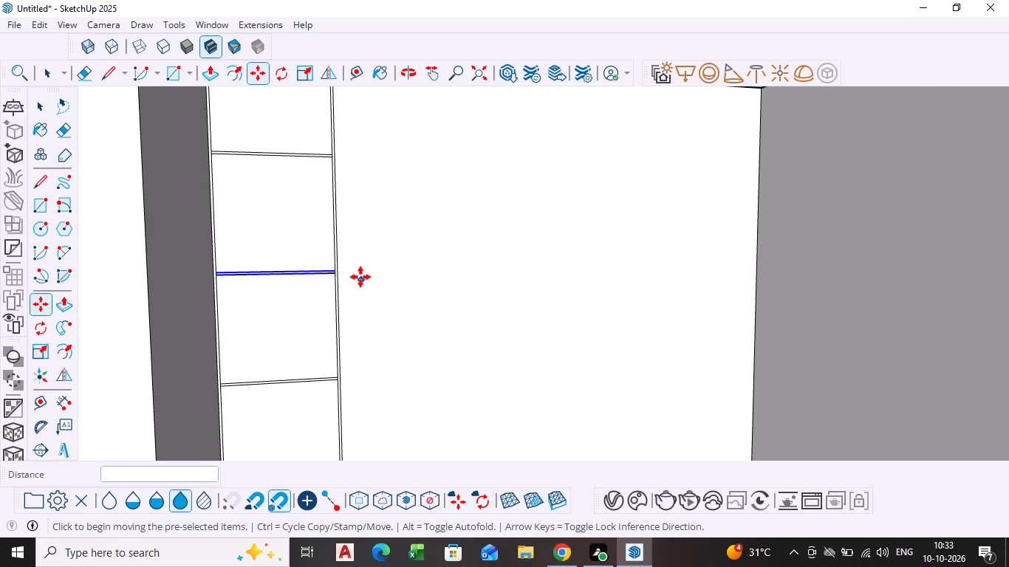
scroll(335, 267, "up", 4)
left_click(332, 270)
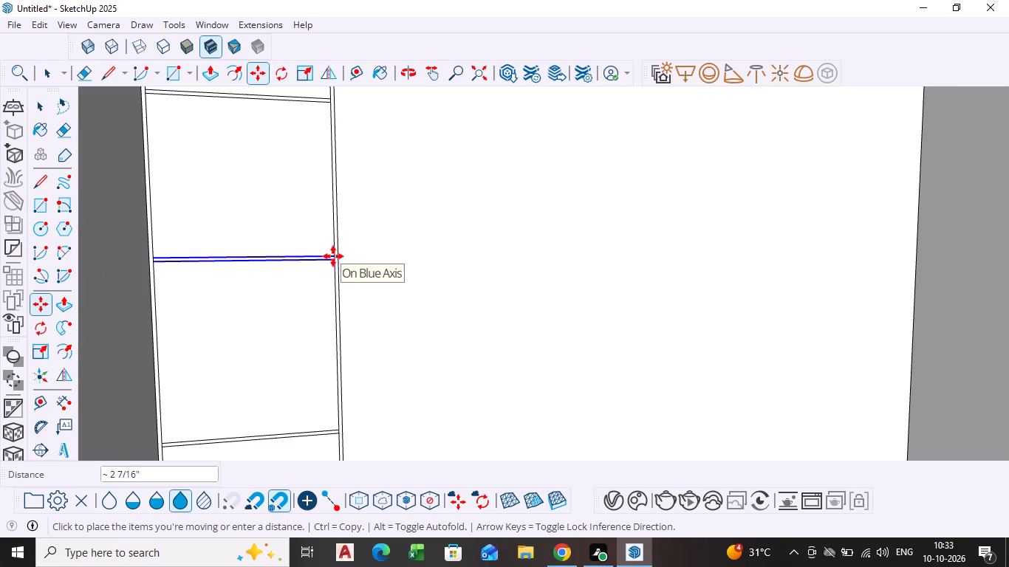
left_click(333, 256)
key("space")
scroll(333, 256, "down", 13)
left_click(440, 139)
scroll(300, 313, "down", 1)
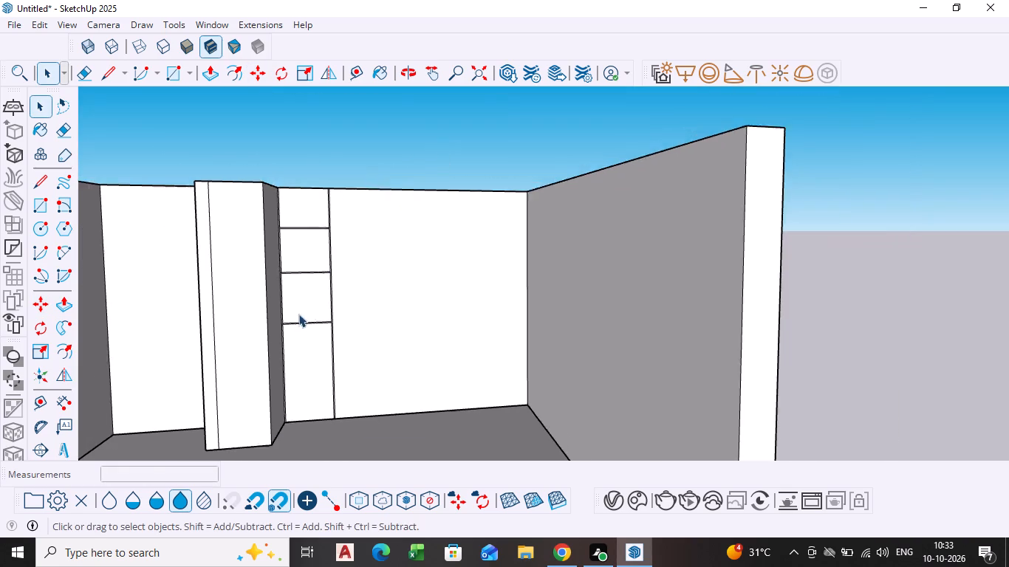
Examine the groove spacing in the narrow panel from its middle down to the floor.
middle_click_drag(298, 314, 246, 398)
scroll(275, 334, "up", 9)
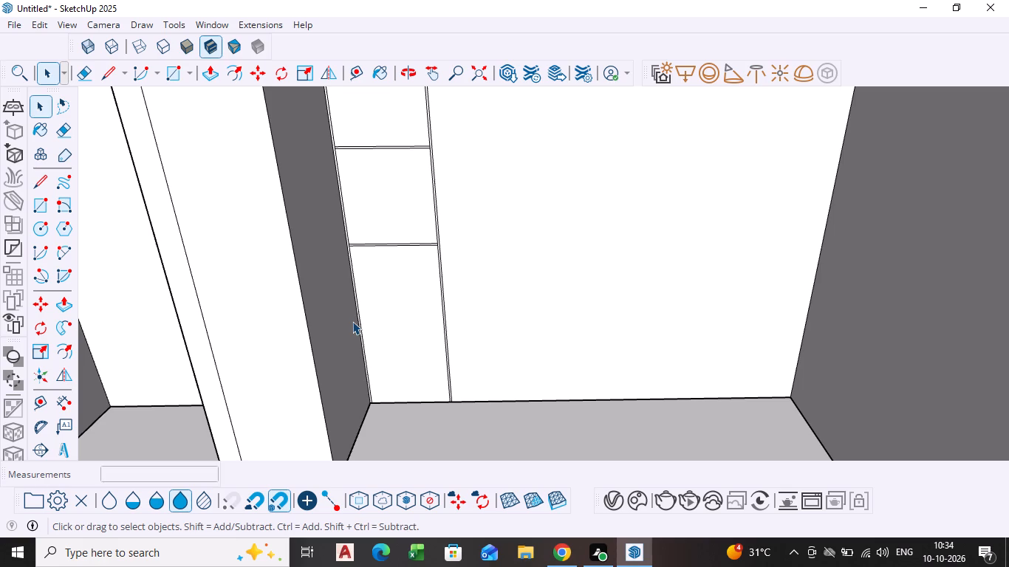
scroll(502, 385, "down", 3)
middle_click_drag(467, 375, 486, 349)
scroll(406, 293, "up", 6)
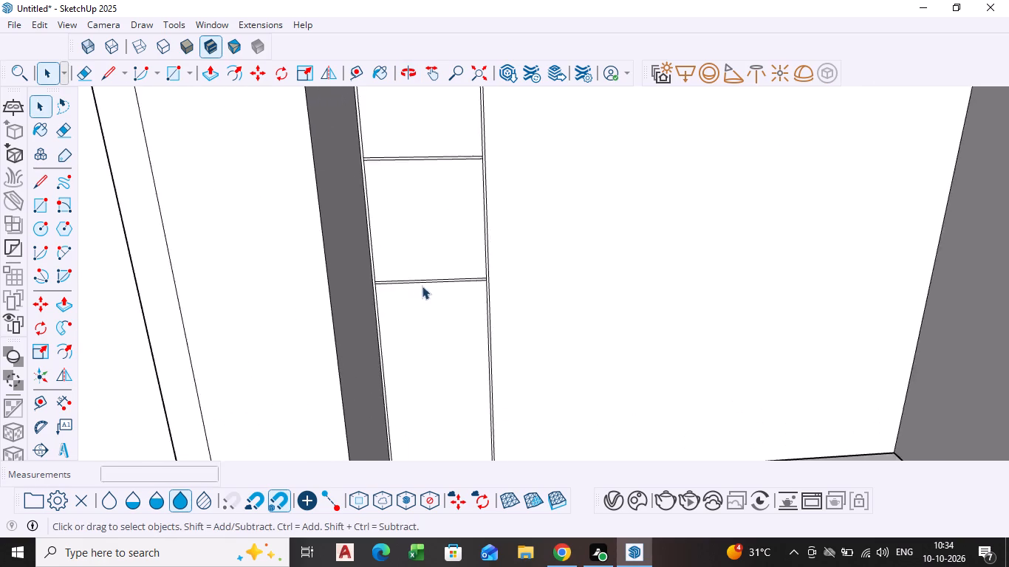
scroll(422, 286, "up", 4)
scroll(425, 275, "down", 3)
scroll(456, 361, "down", 3)
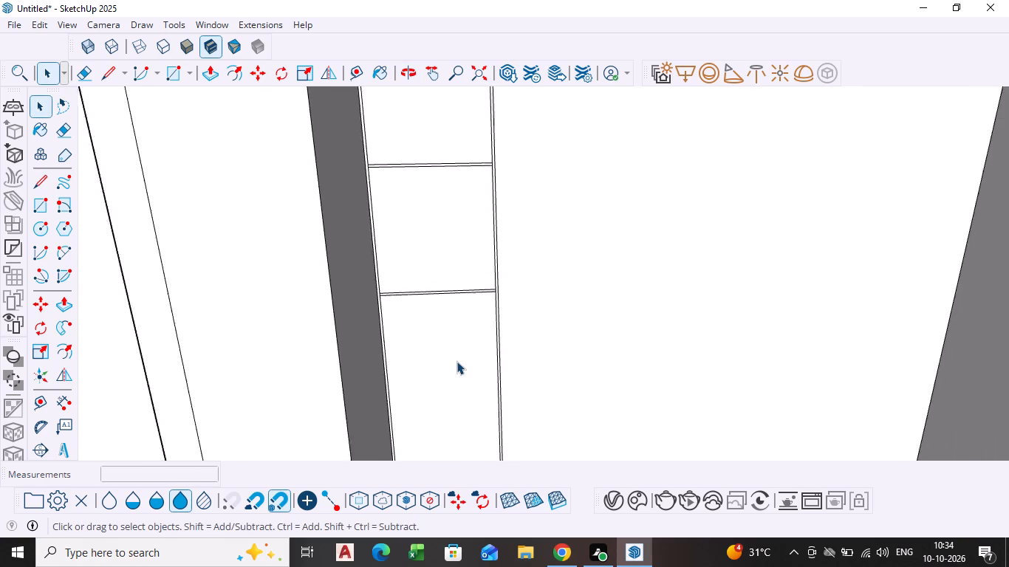
middle_click_drag(456, 361, 341, 255, "shift")
middle_click_drag(331, 335, 322, 294)
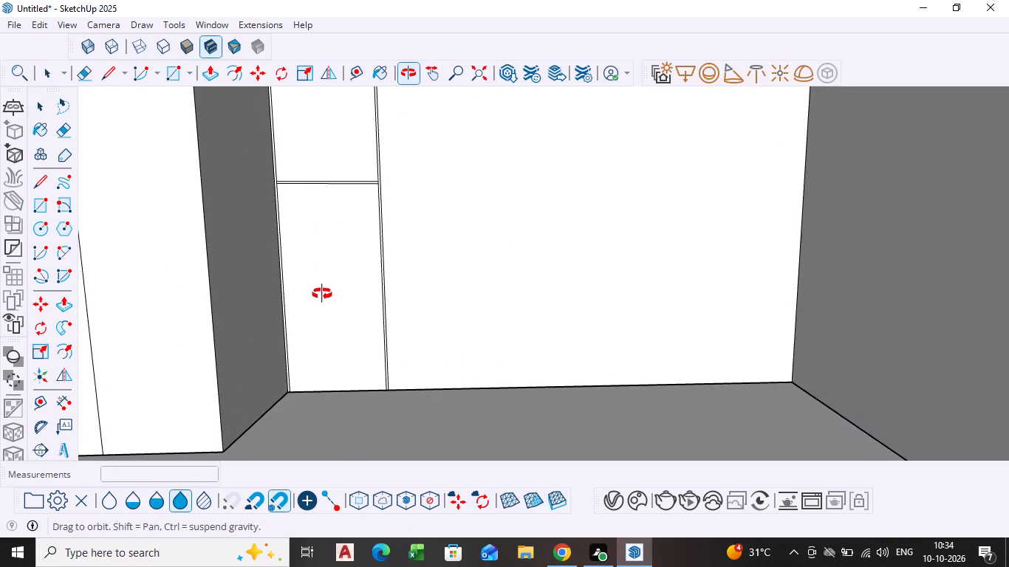
middle_click_drag(322, 294, 331, 291)
scroll(332, 326, "up", 4)
scroll(331, 343, "down", 6)
middle_click_drag(334, 346, 334, 347, "shift")
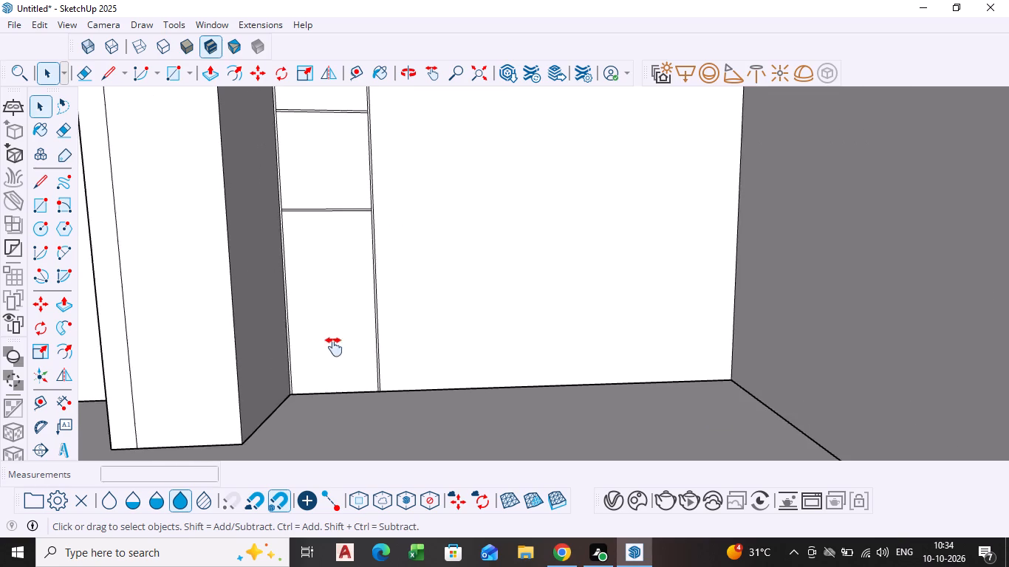
middle_click_drag(334, 347, 247, 334, "shift")
Copy the top edge of the wide back-wall panel straight down the wall.
scroll(357, 323, "down", 3)
middle_click_drag(348, 317, 321, 353, "shift")
scroll(344, 213, "down", 1, "shift")
middle_click_drag(344, 213, 315, 304, "shift")
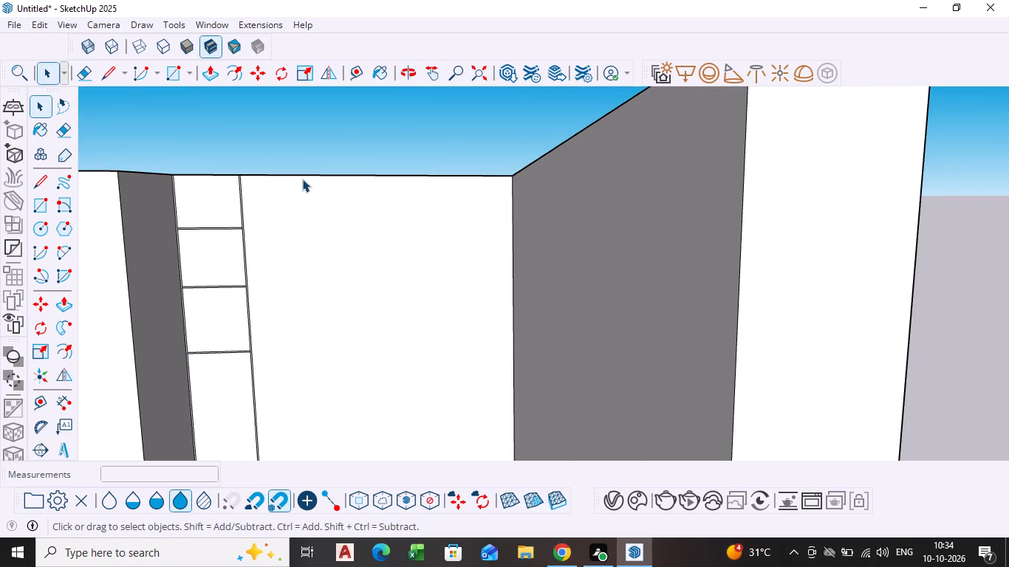
left_click(304, 176)
key("m")
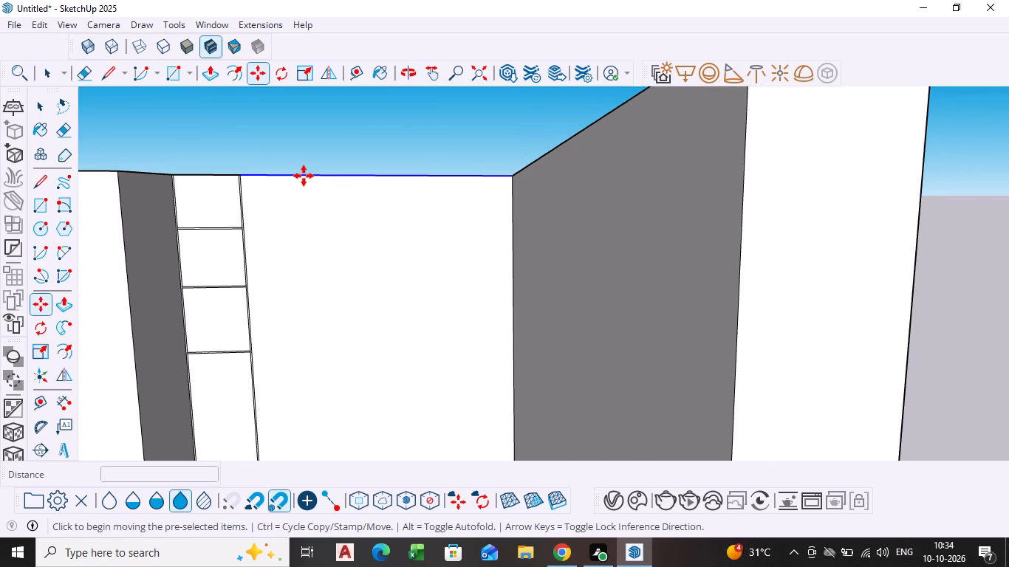
left_click(304, 176)
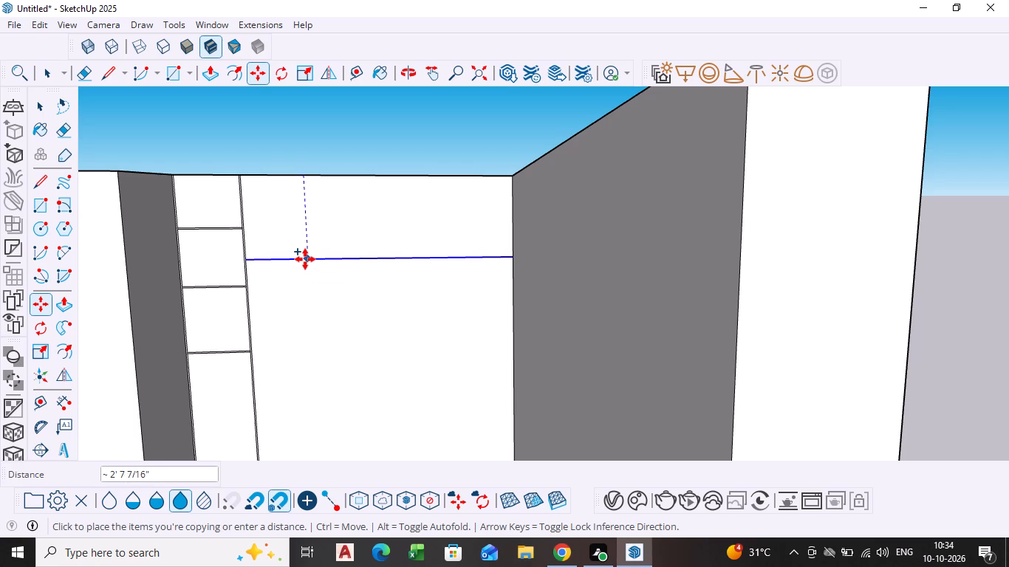
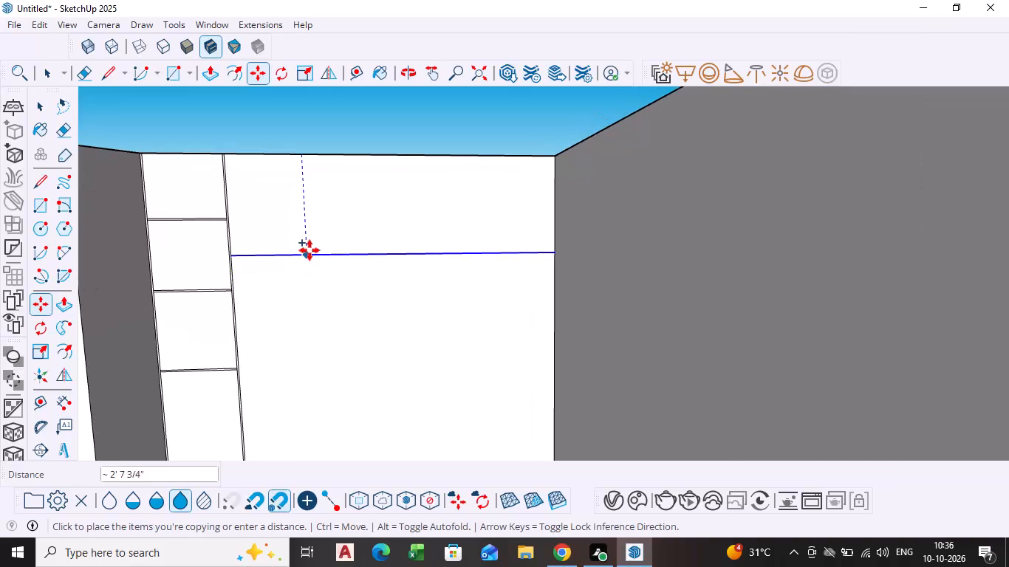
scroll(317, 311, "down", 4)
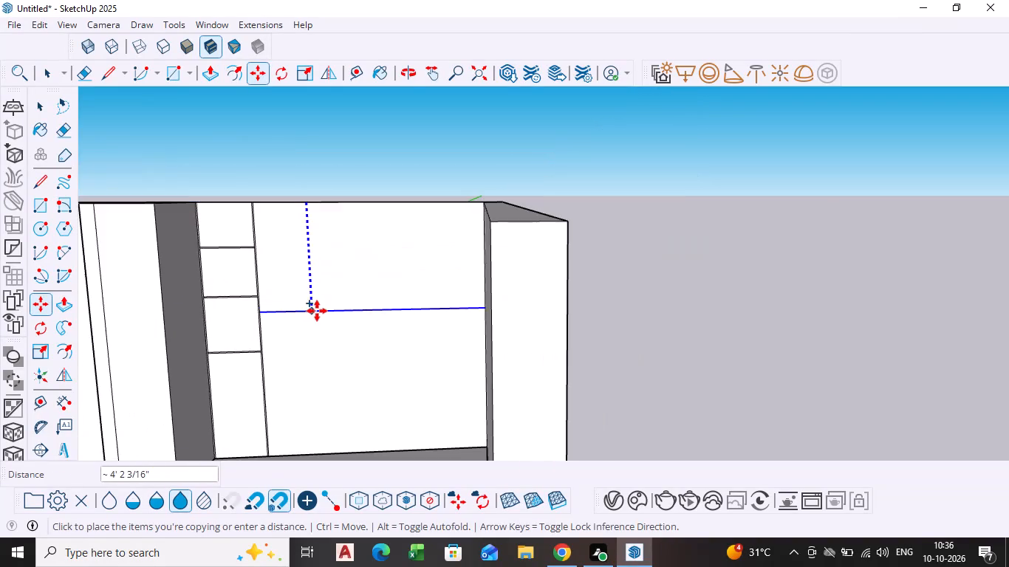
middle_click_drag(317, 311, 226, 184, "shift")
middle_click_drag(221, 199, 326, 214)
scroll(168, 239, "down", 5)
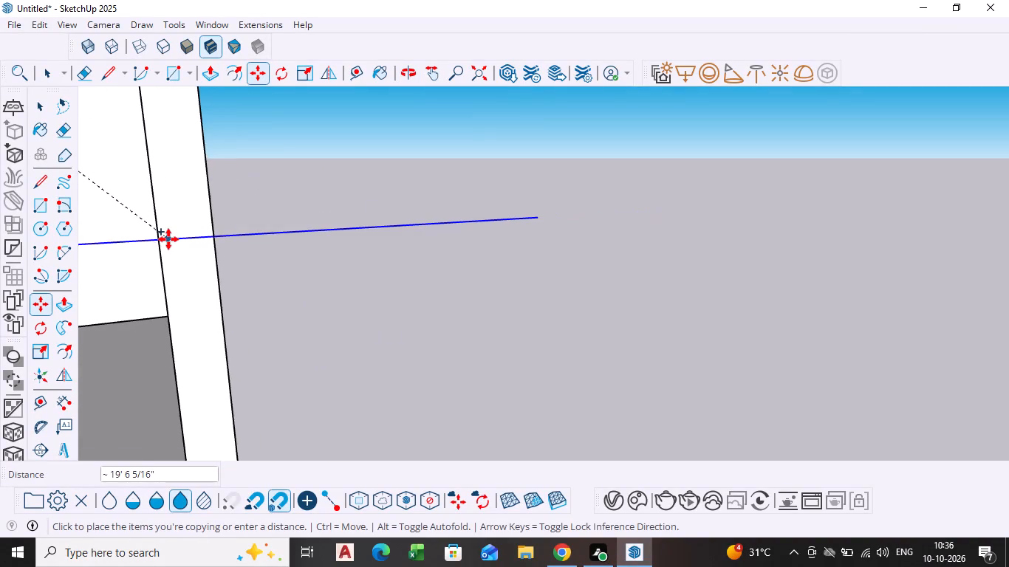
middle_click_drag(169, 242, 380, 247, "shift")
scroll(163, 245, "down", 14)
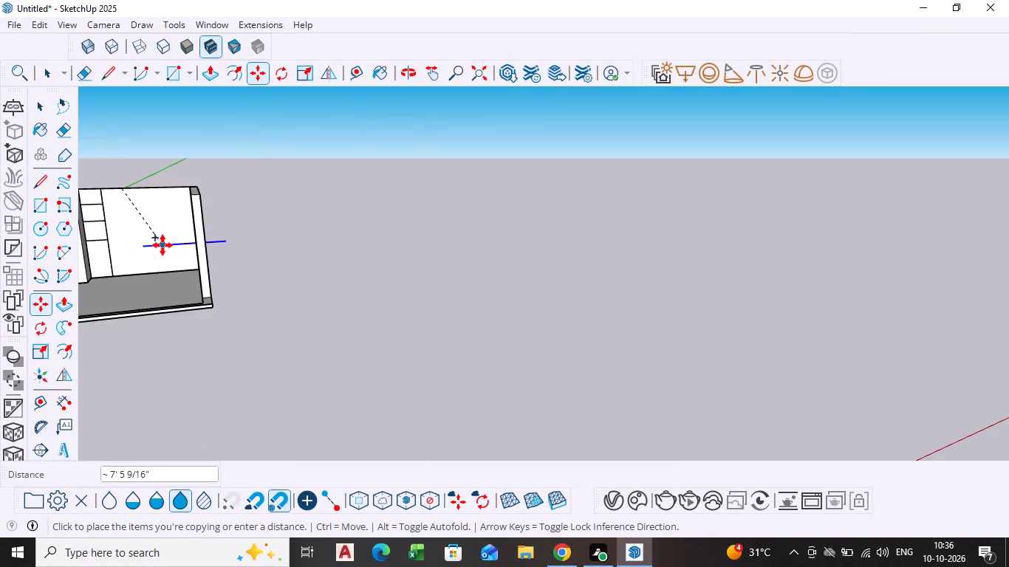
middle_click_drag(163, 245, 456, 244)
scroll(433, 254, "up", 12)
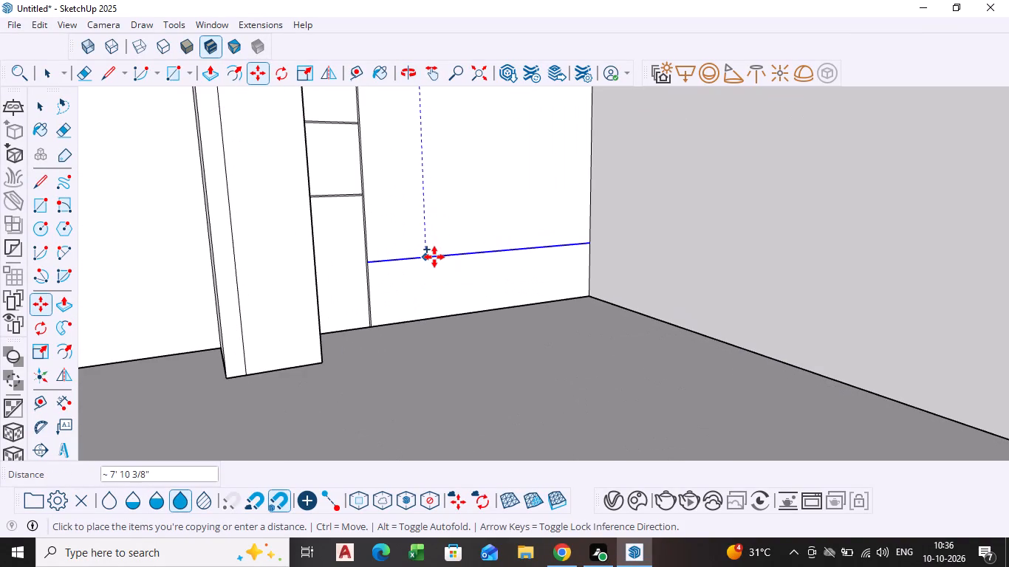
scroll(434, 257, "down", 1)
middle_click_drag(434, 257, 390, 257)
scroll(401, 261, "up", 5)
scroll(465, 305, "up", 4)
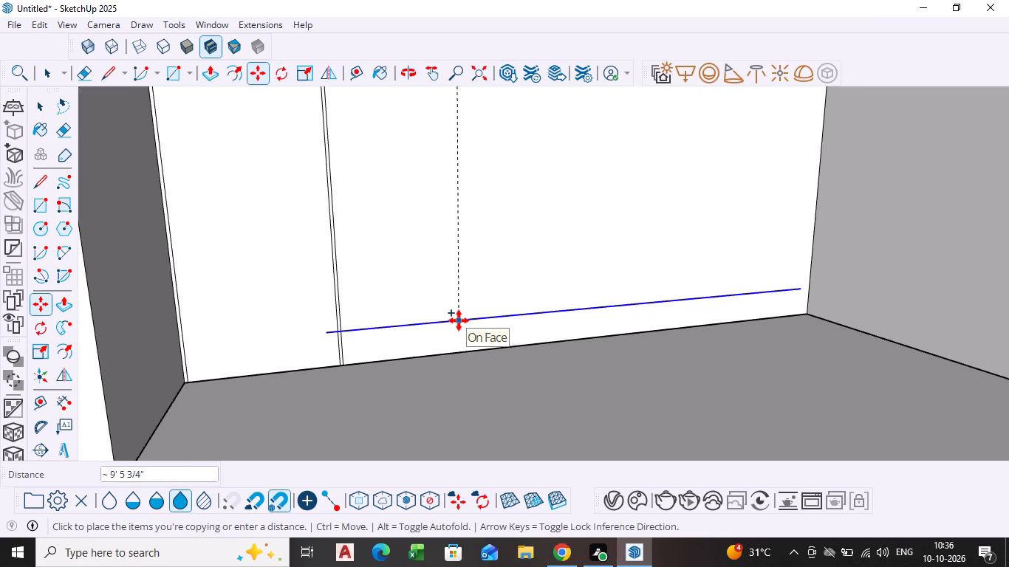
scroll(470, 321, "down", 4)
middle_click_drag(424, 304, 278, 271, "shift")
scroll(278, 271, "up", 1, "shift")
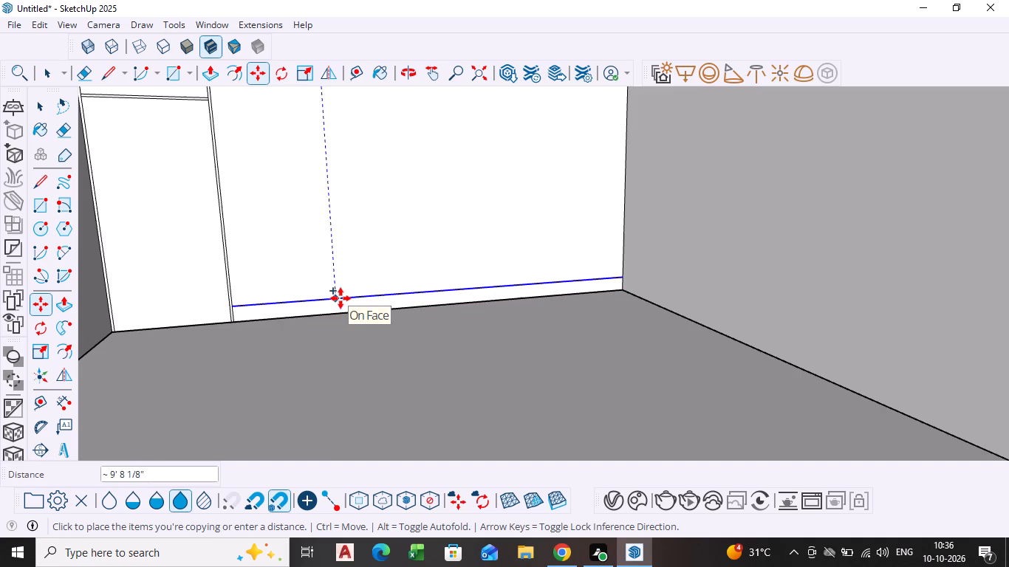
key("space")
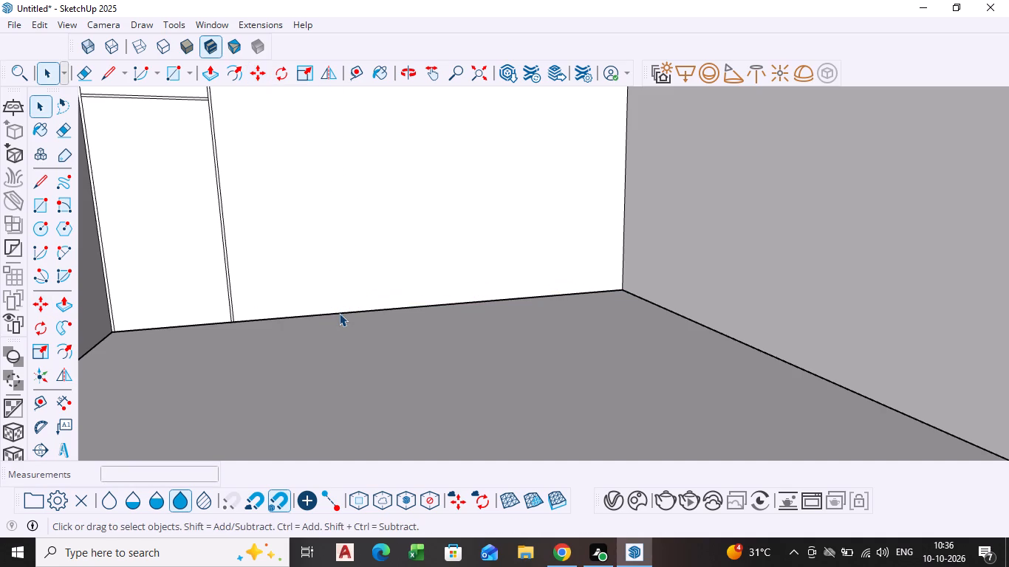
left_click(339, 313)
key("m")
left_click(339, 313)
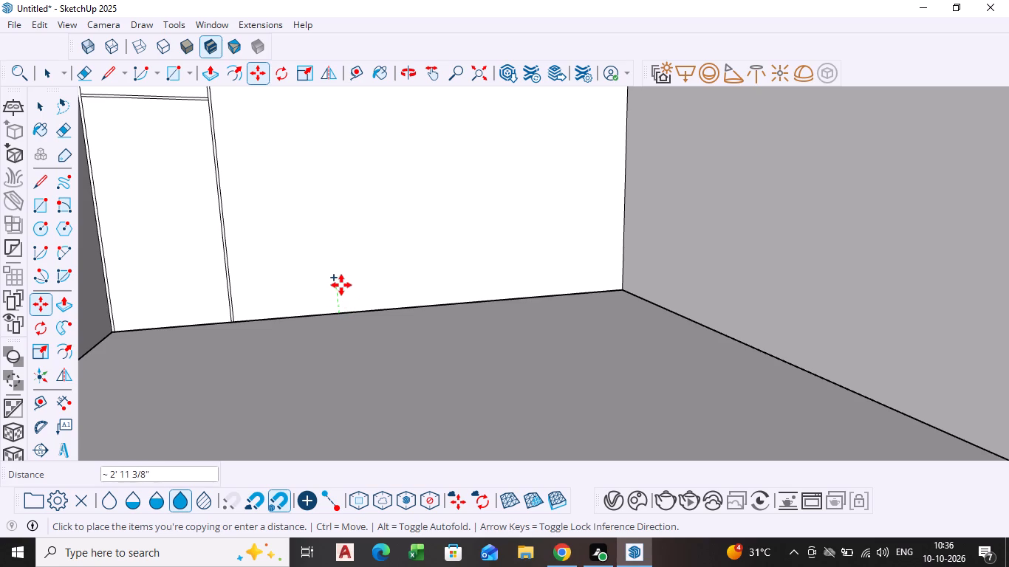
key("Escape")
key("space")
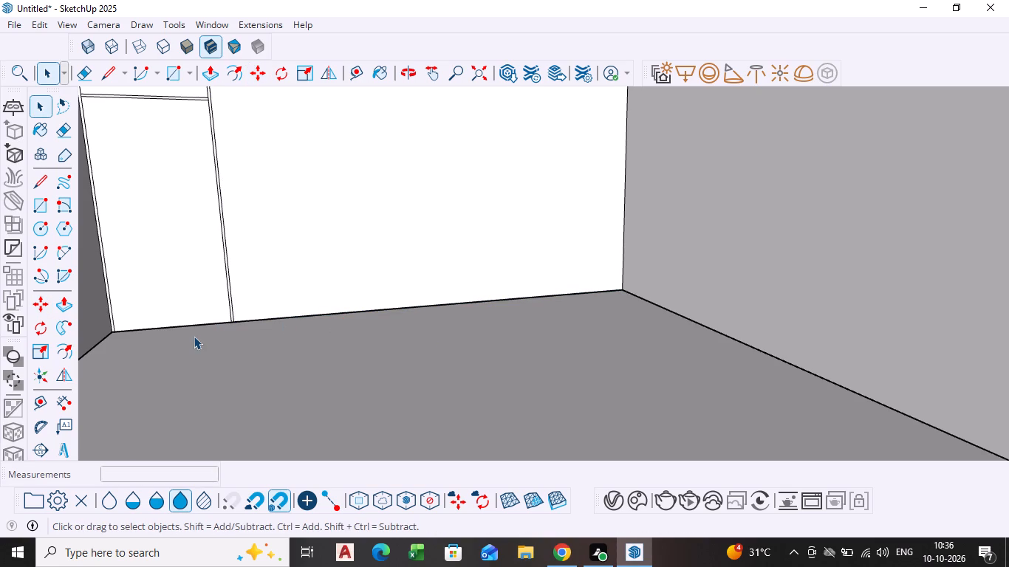
Examine the wide back-wall panel from the floor line up to its top edge and back down.
scroll(263, 275, "down", 2)
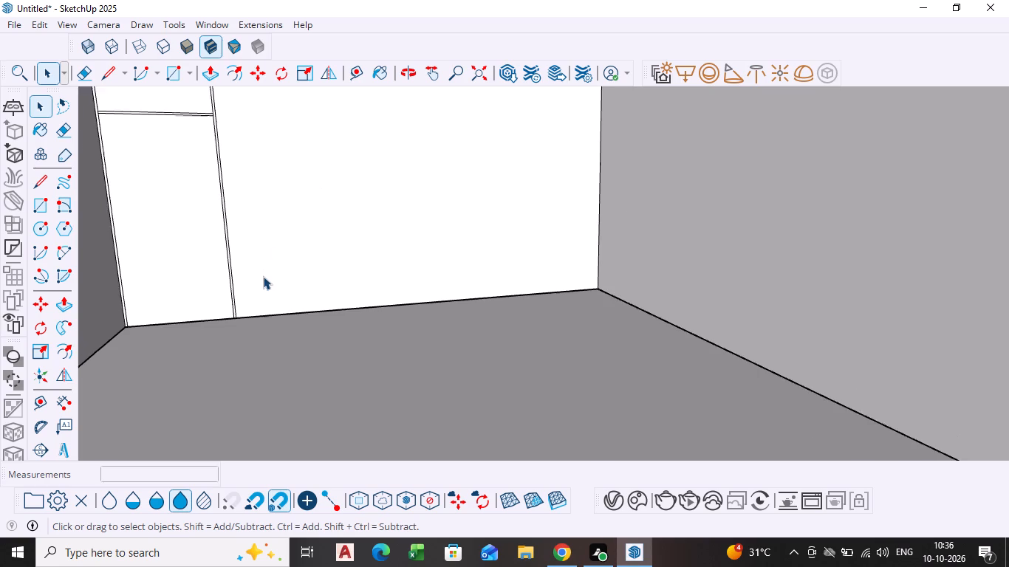
scroll(263, 276, "down", 2)
middle_click_drag(282, 292, 207, 293, "shift")
scroll(211, 303, "up", 5)
scroll(207, 302, "down", 2, "shift")
middle_click_drag(207, 302, 219, 307, "shift")
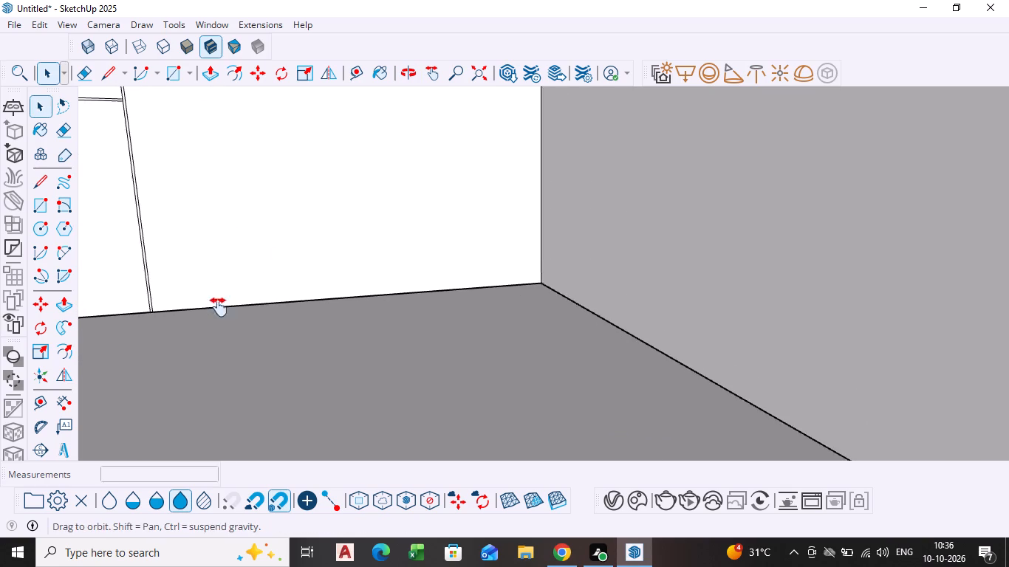
middle_click_drag(219, 307, 267, 337, "shift")
scroll(257, 233, "down", 6)
middle_click_drag(256, 233, 239, 427, "shift")
scroll(233, 403, "down", 2)
middle_click_drag(233, 402, 229, 383, "shift")
scroll(218, 245, "up", 7)
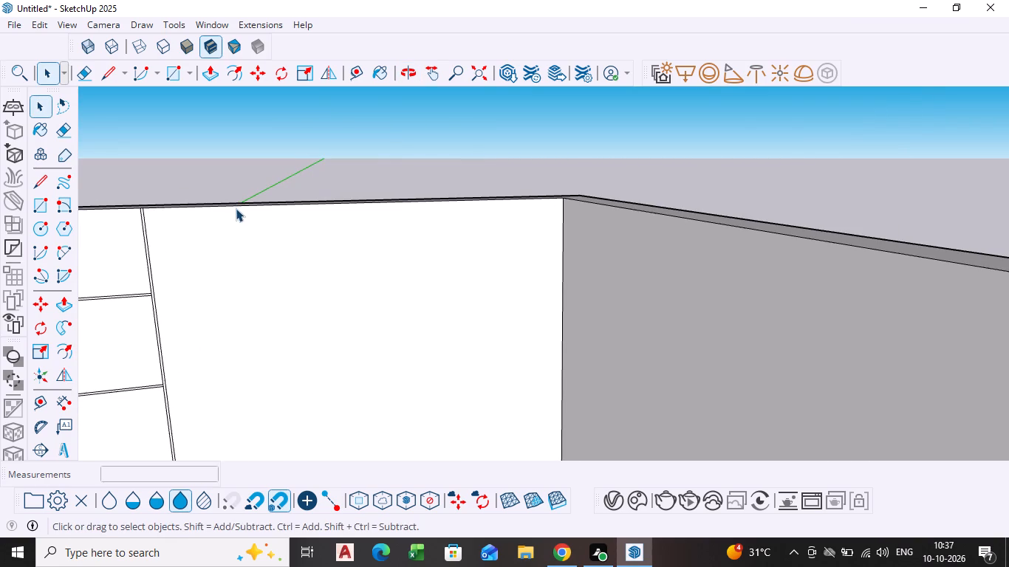
left_click(236, 208)
left_click(237, 205)
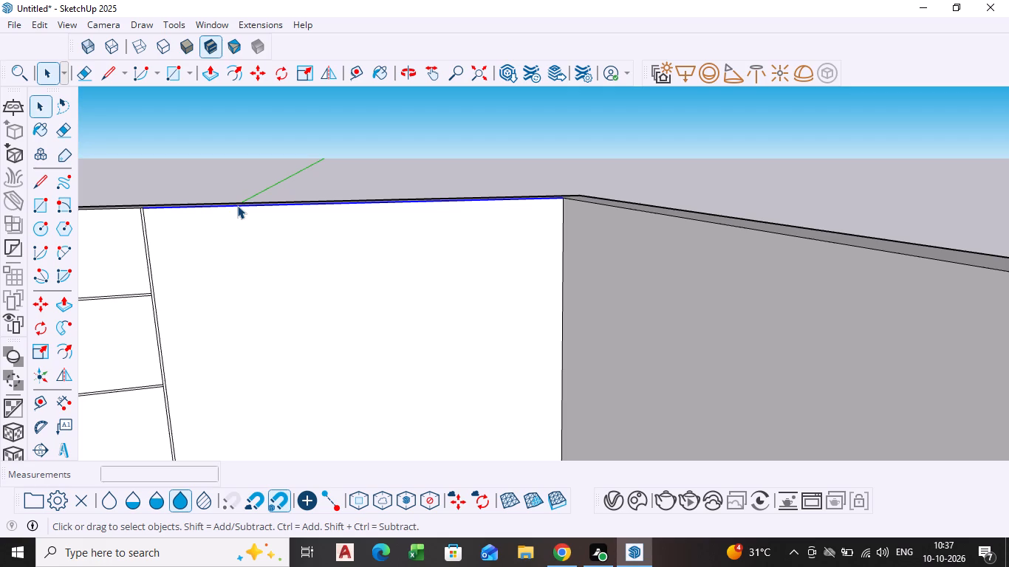
key("Escape")
scroll(232, 261, "down", 9)
middle_click_drag(226, 298, 230, 229)
scroll(196, 322, "up", 2)
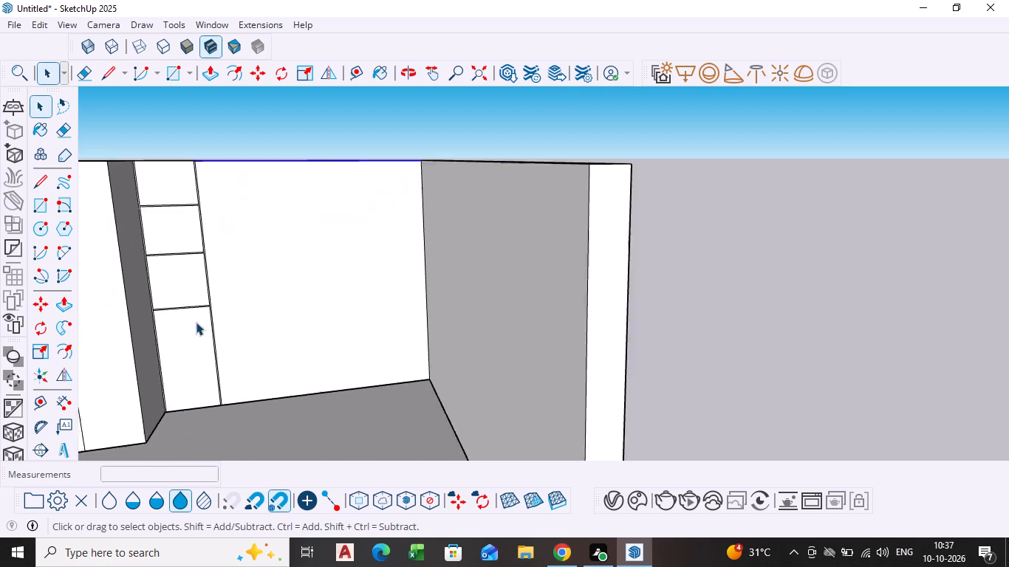
scroll(196, 322, "up", 3)
middle_click_drag(193, 392, 171, 248, "shift")
scroll(169, 325, "up", 1)
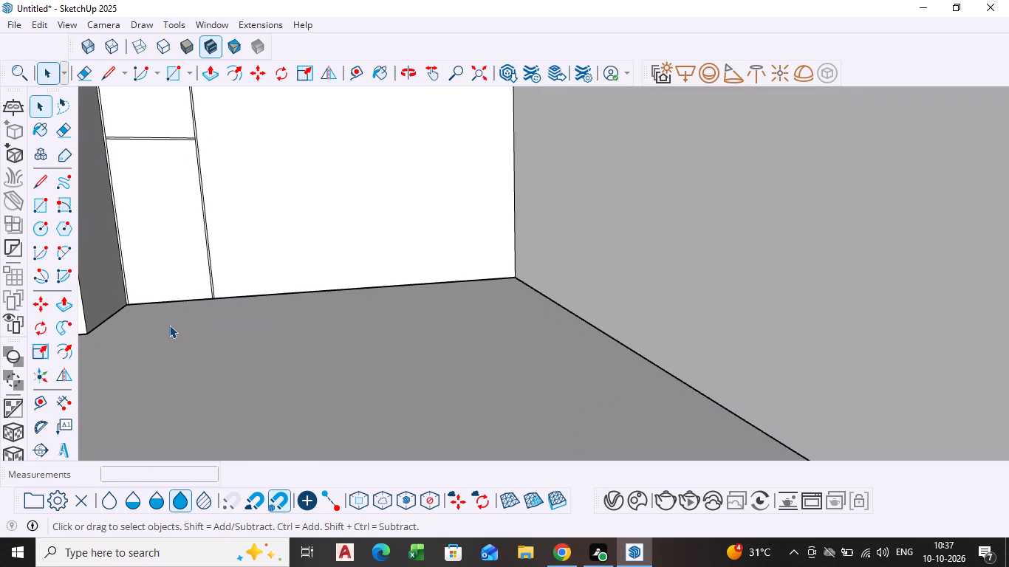
Push the wide front face of the projecting block back about 2' 9 11/16" to the back-wall plane, keeping the thin side strip.
scroll(163, 323, "down", 8)
middle_click_drag(122, 323, 239, 299)
middle_click_drag(213, 310, 207, 278)
scroll(194, 322, "up", 3)
middle_click_drag(199, 318, 200, 306)
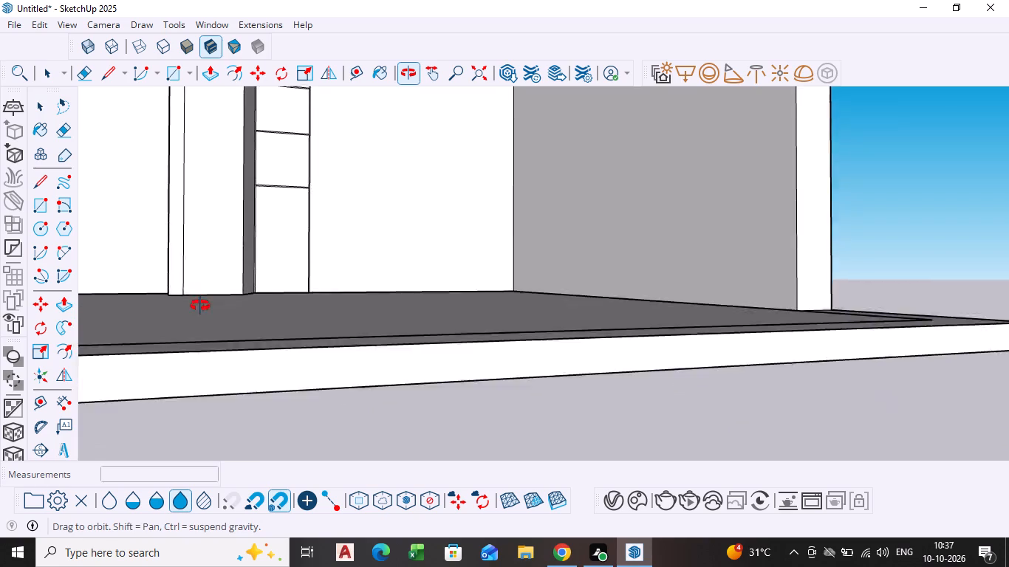
middle_click_drag(200, 306, 200, 333)
scroll(230, 252, "down", 4)
left_click(223, 266)
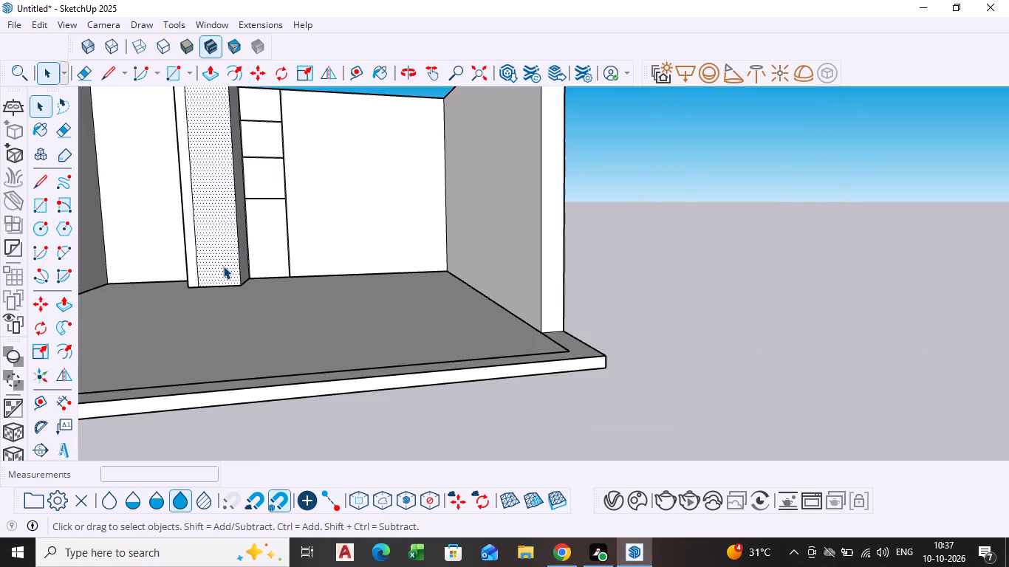
key("p")
left_click(223, 266)
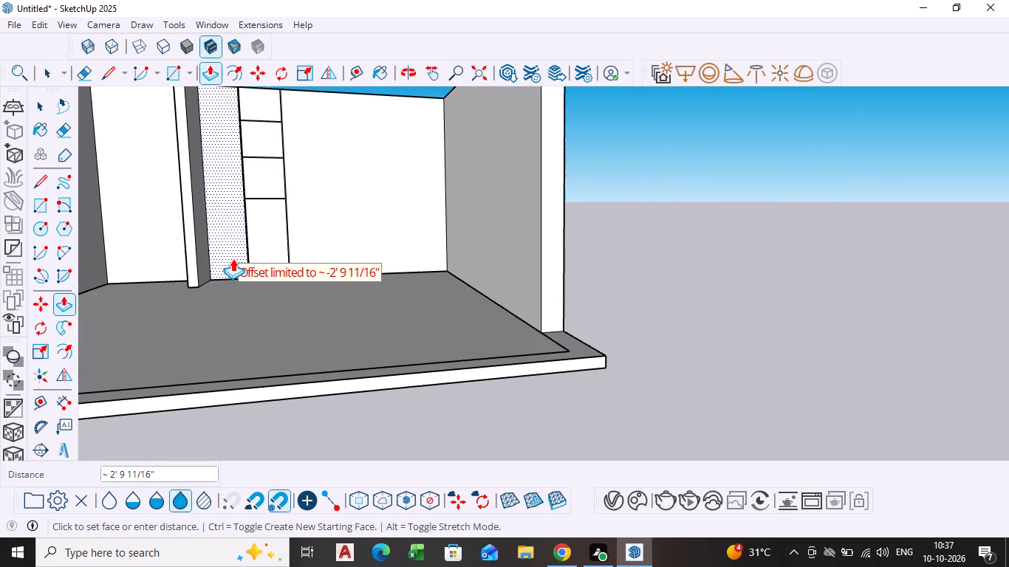
left_click(233, 258)
Draw a 4" line up from the recess's bottom corner, and a horizontal line from its top across the back wall to the far corner.
scroll(232, 260, "down", 5)
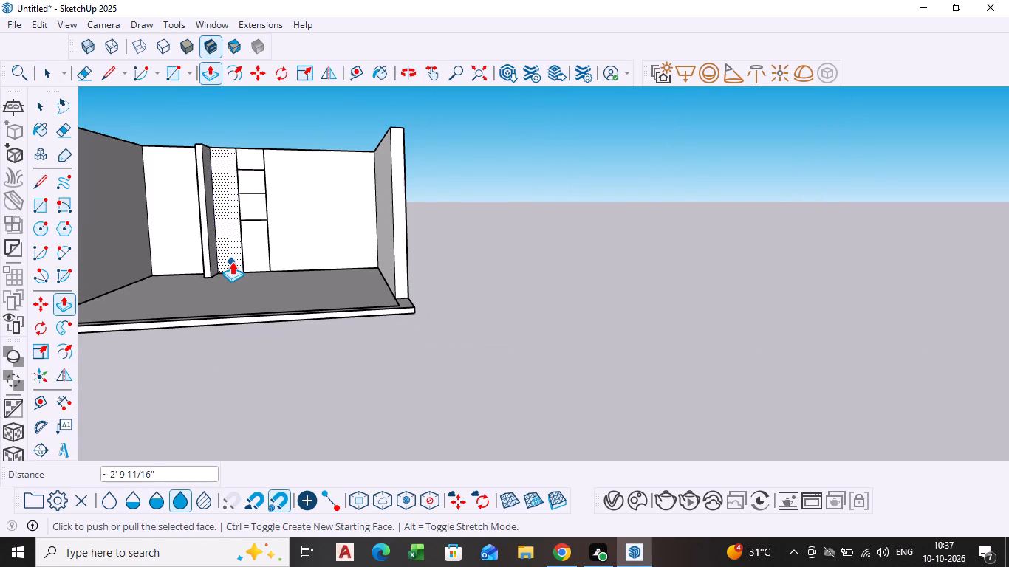
middle_click_drag(232, 261, 225, 237)
scroll(229, 259, "up", 11)
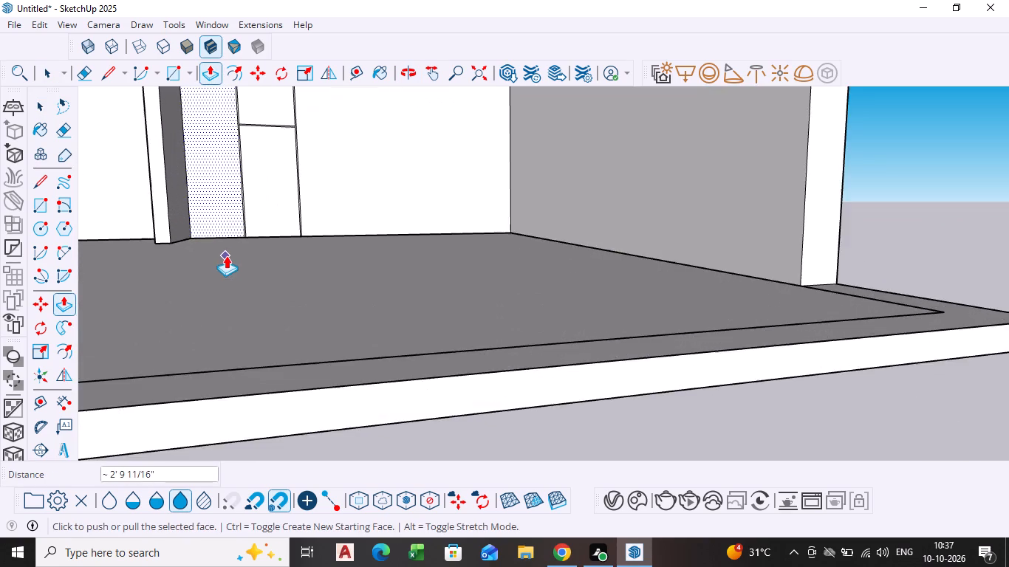
middle_click(226, 251)
scroll(232, 244, "up", 20)
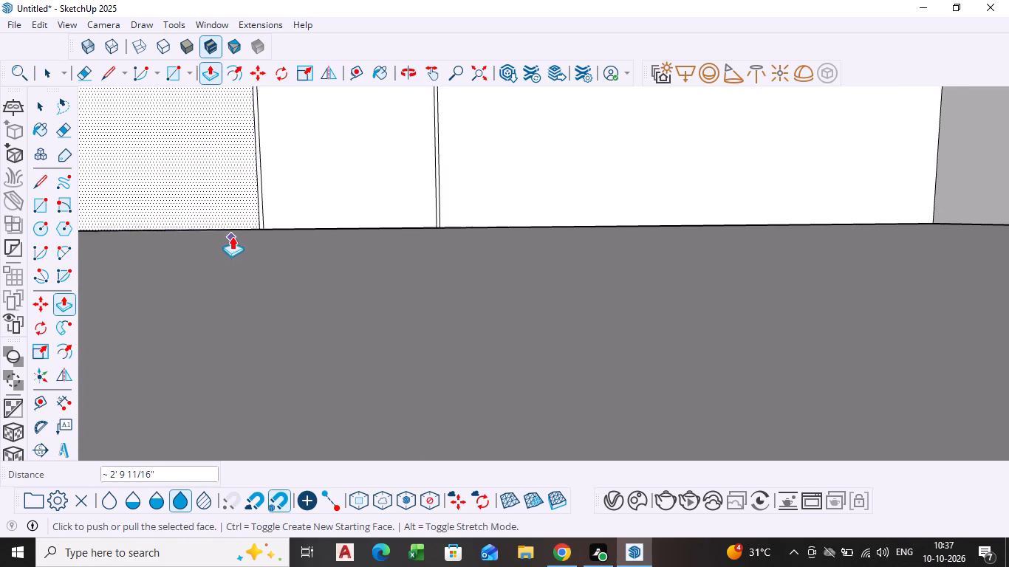
scroll(232, 236, "up", 8)
key("space")
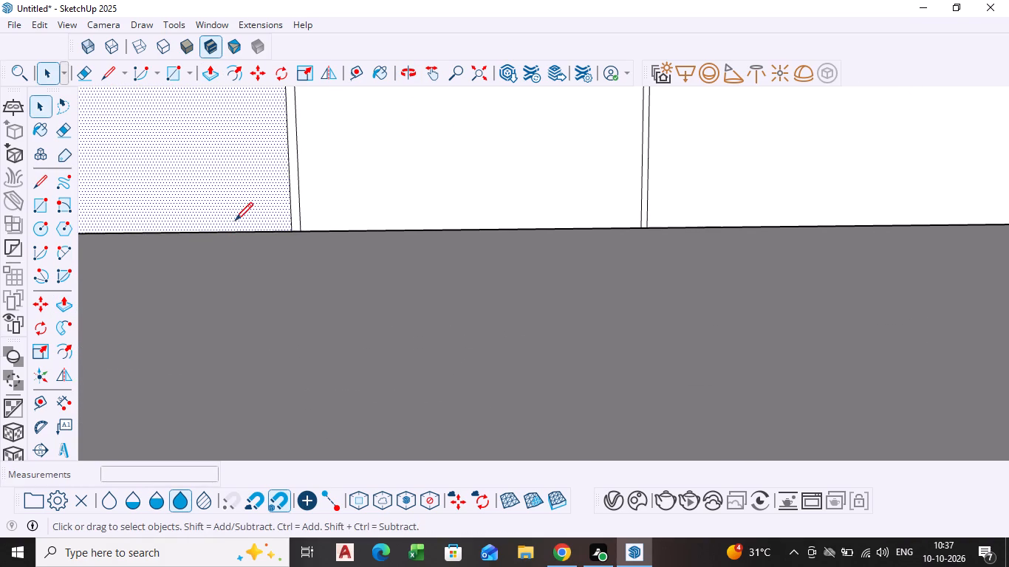
key("l")
scroll(228, 227, "down", 9)
middle_click_drag(218, 233, 370, 285, "shift")
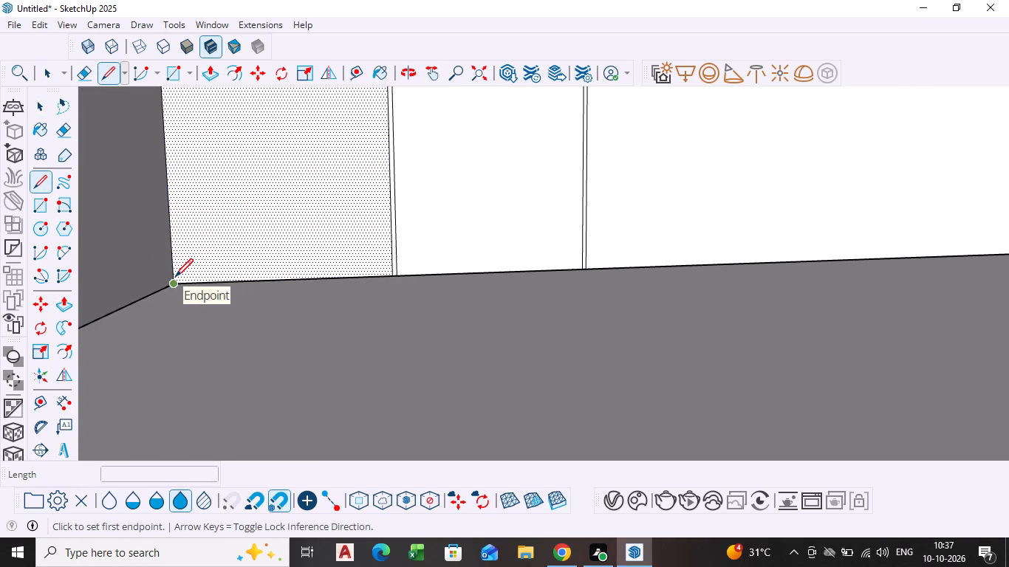
left_click(175, 280)
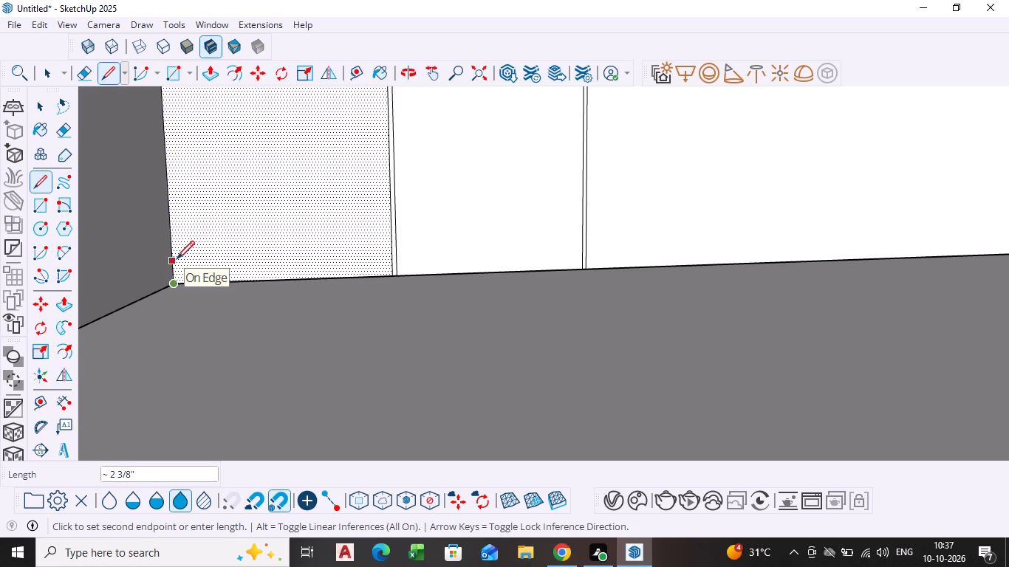
key("4")
key("Return")
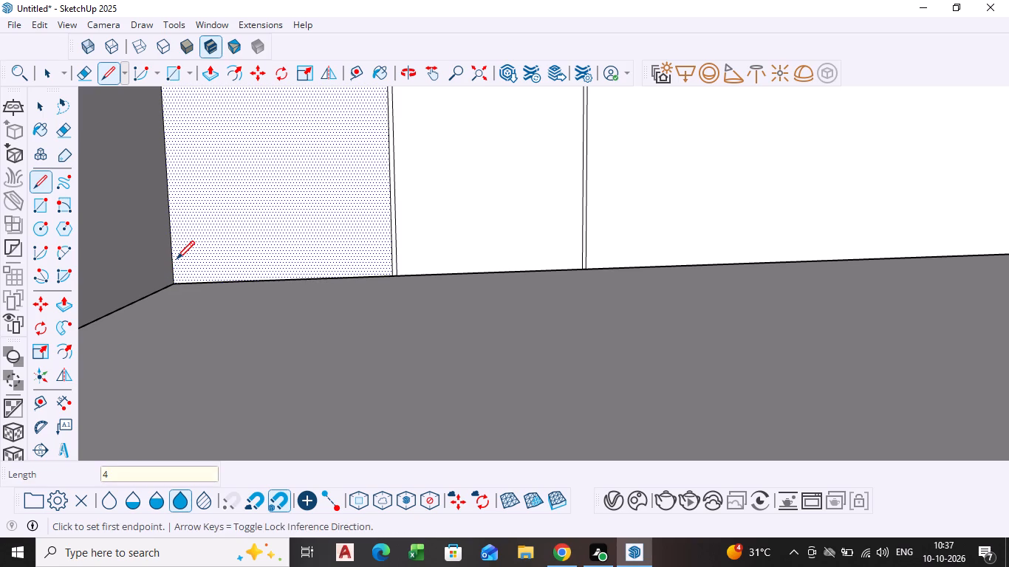
left_click(174, 263)
scroll(294, 261, "down", 9)
middle_click_drag(318, 262, 277, 262, "shift")
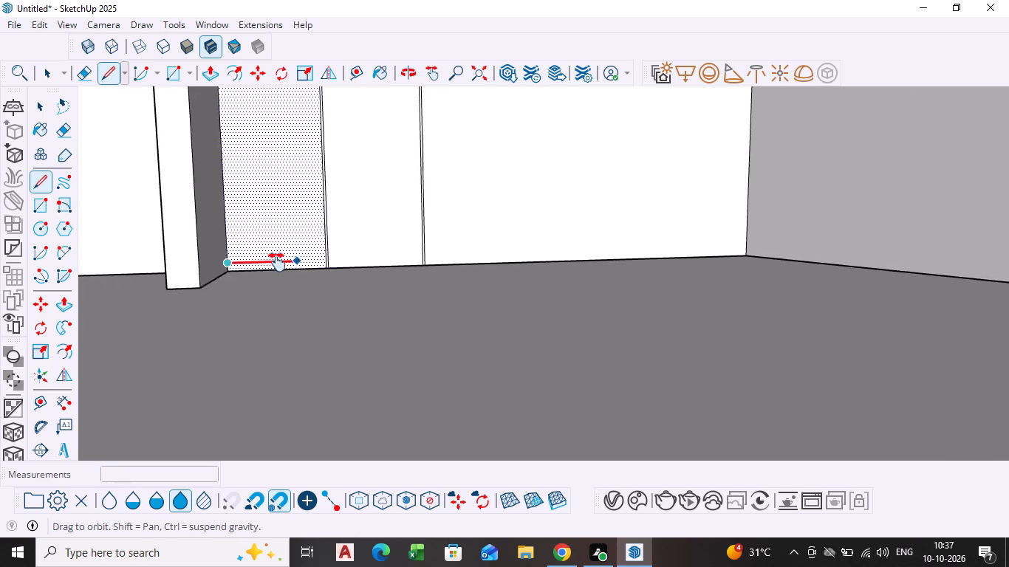
middle_click_drag(277, 262, 0, 264, "shift")
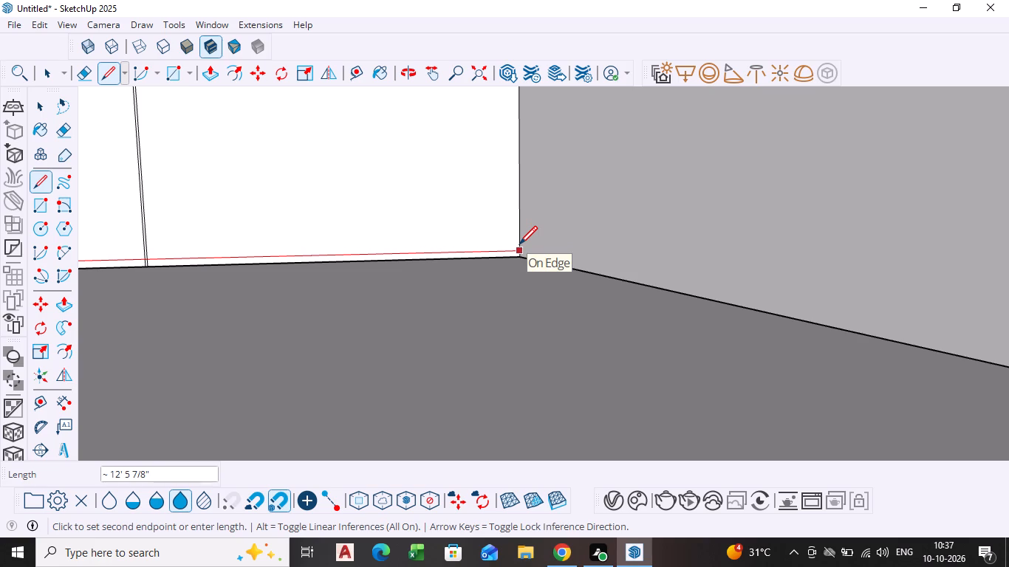
left_click(519, 246)
key("space")
Delete the four short segments of the two vertical groove pairs between the horizontal base line and the floor.
scroll(519, 246, "down", 11)
middle_click_drag(381, 264, 489, 261, "shift")
scroll(427, 252, "up", 18)
scroll(439, 258, "up", 6)
left_click(441, 267)
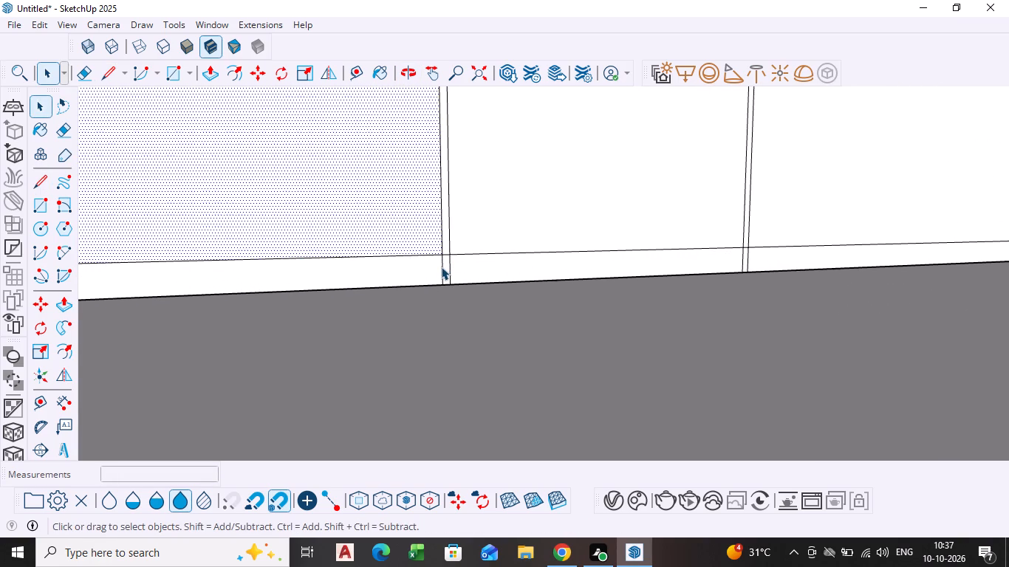
key("Delete")
left_click(450, 272)
key("Delete")
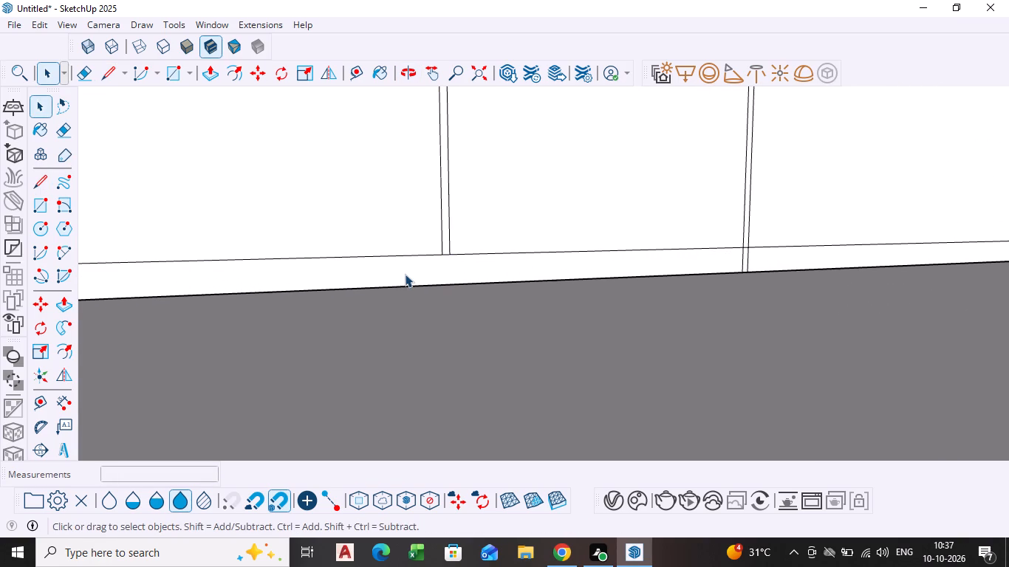
left_click(405, 274)
scroll(405, 274, "down", 17)
middle_click_drag(404, 275, 245, 275, "shift")
scroll(304, 270, "up", 3)
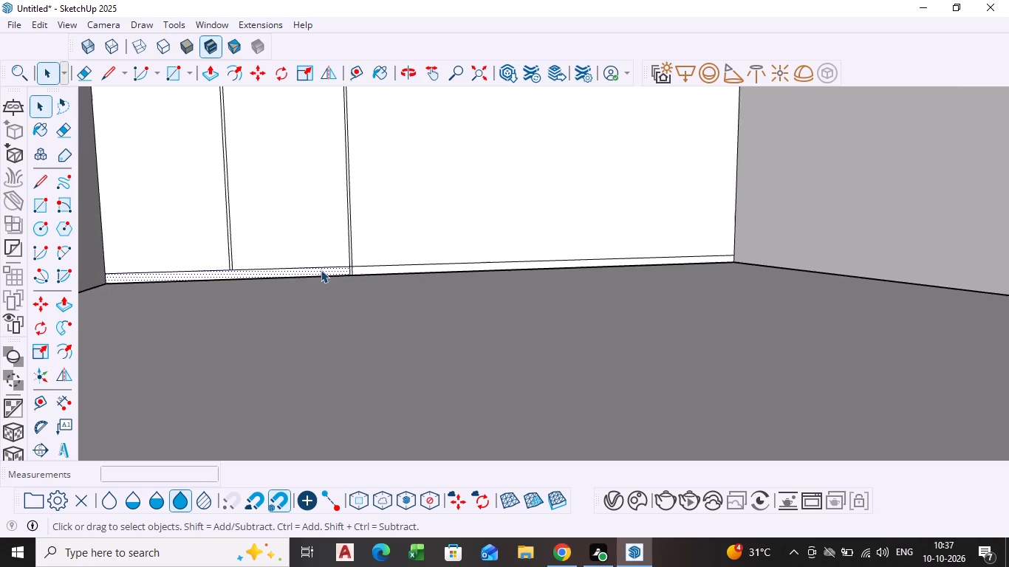
scroll(321, 269, "up", 11)
left_click(338, 278)
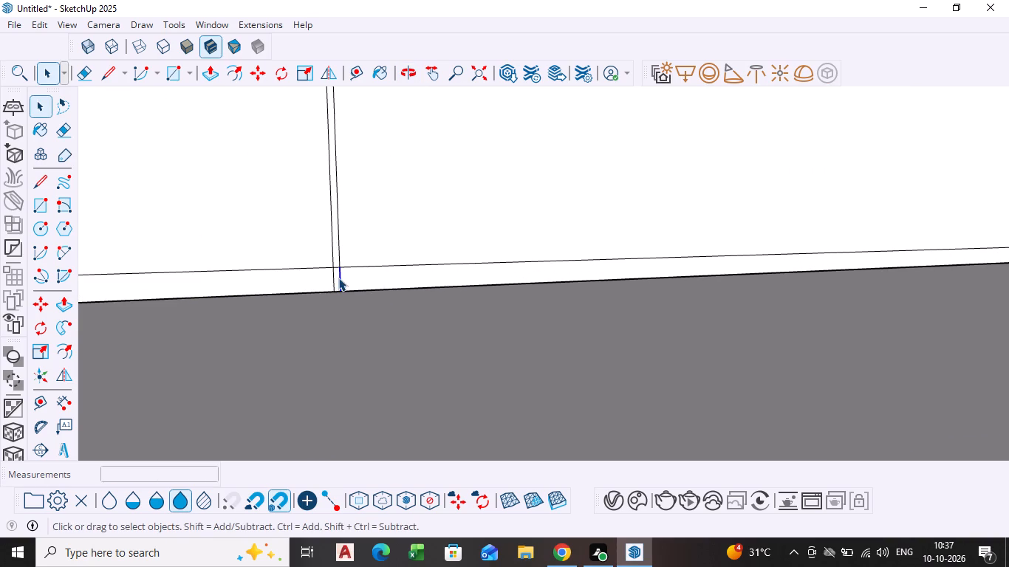
key("Delete")
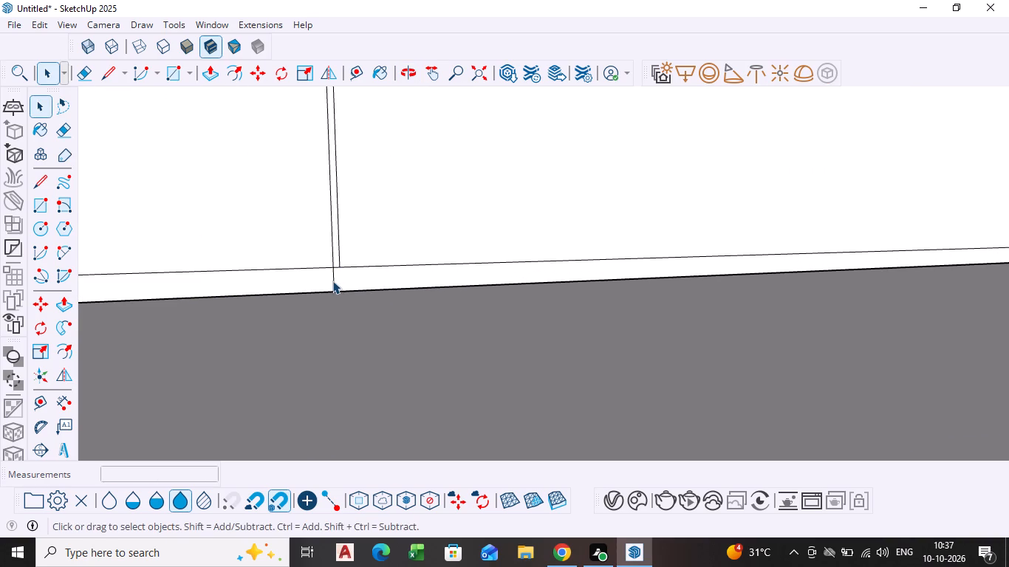
left_click(332, 281)
key("Delete")
Extrude the 4" base strip along the back wall outward about 2' 9 11/16" with Push/Pull.
scroll(332, 281, "down", 11)
left_click(324, 281)
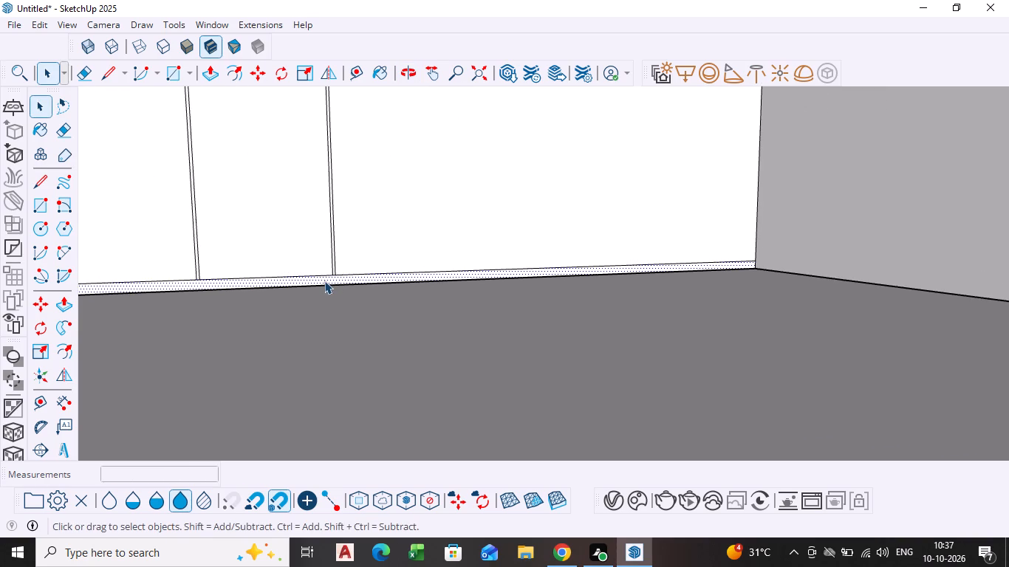
key("p")
left_click(324, 281)
scroll(338, 324, "down", 16)
scroll(338, 325, "down", 5)
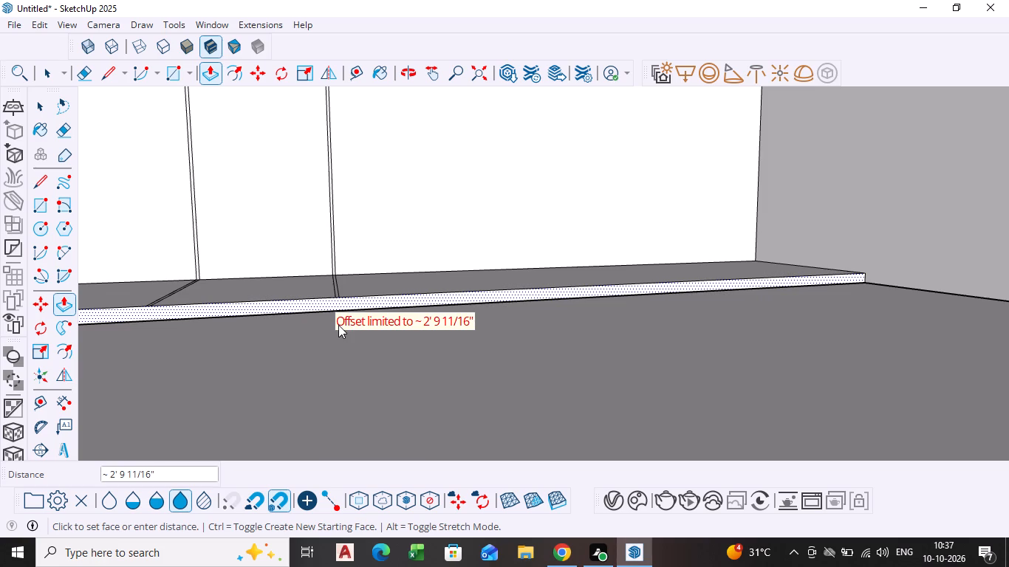
scroll(338, 325, "down", 14)
left_click(288, 302)
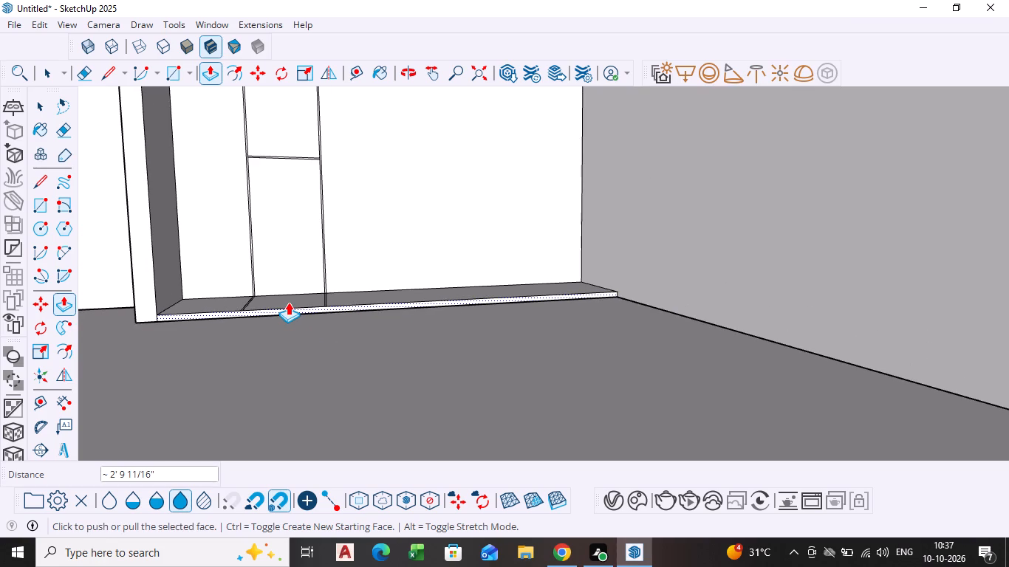
Delete the four leftover groove lines running across the top face of the projecting 4" base.
key("space")
scroll(293, 337, "down", 1)
middle_click_drag(293, 339, 296, 372)
scroll(303, 307, "up", 5)
key("space")
scroll(335, 305, "up", 5)
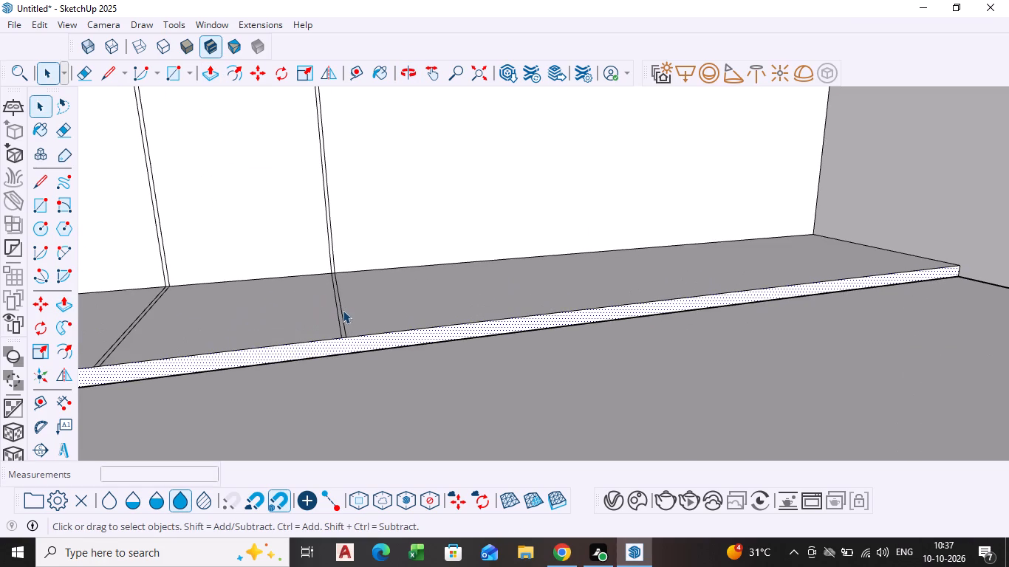
left_click(343, 314)
key("Delete")
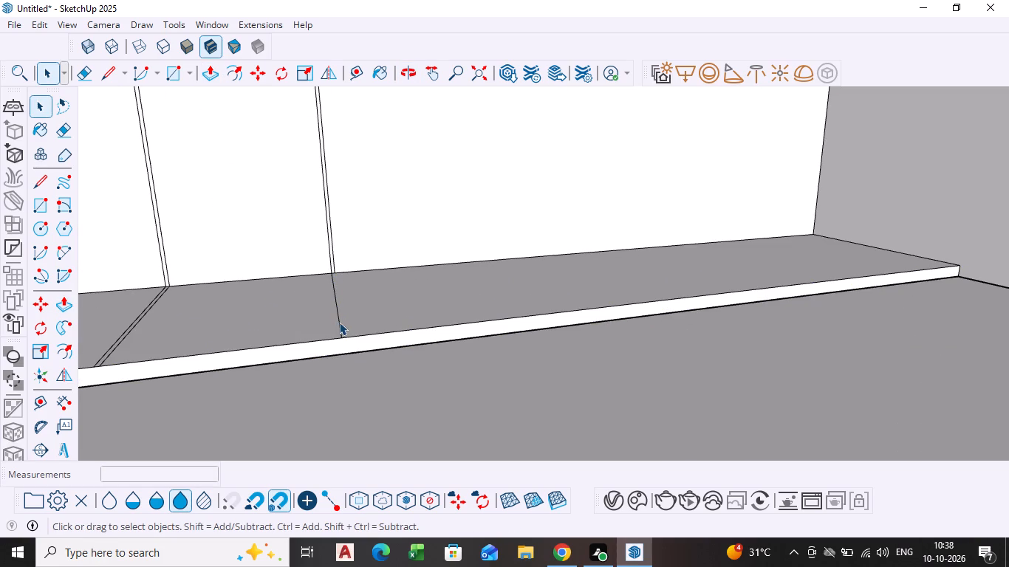
left_click(339, 322)
key("Delete")
left_click(142, 316)
key("Delete")
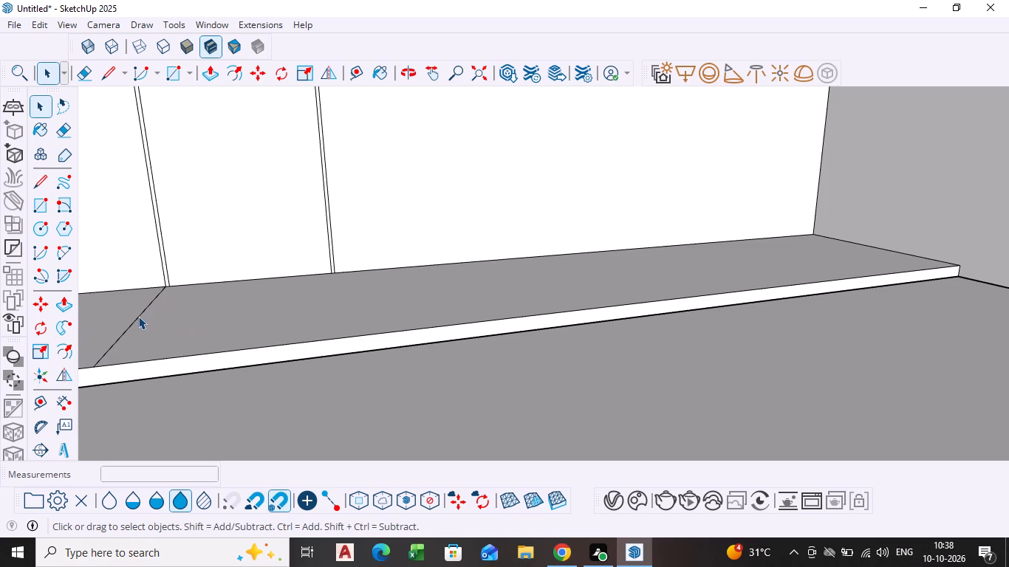
left_click(138, 316)
key("Delete")
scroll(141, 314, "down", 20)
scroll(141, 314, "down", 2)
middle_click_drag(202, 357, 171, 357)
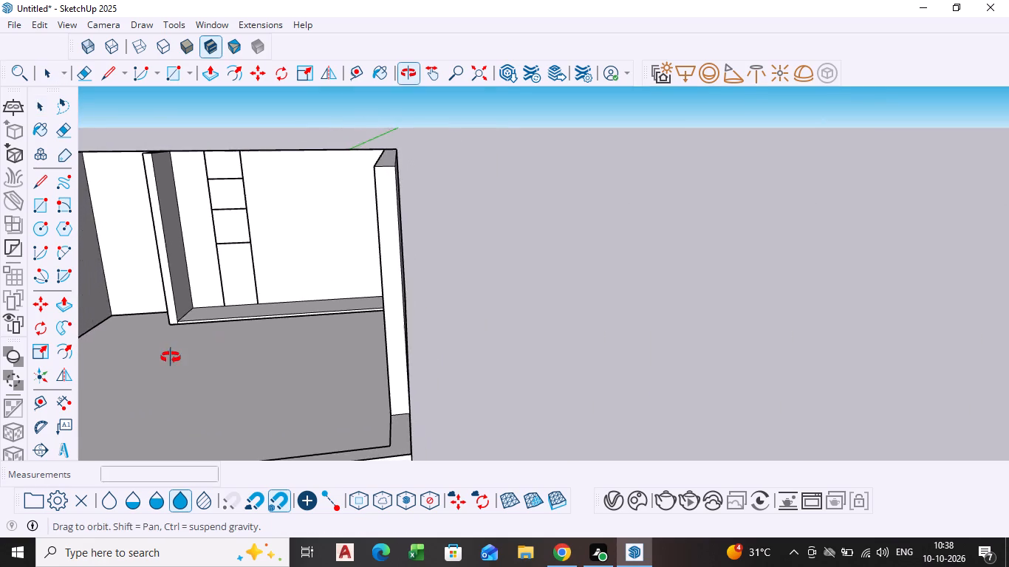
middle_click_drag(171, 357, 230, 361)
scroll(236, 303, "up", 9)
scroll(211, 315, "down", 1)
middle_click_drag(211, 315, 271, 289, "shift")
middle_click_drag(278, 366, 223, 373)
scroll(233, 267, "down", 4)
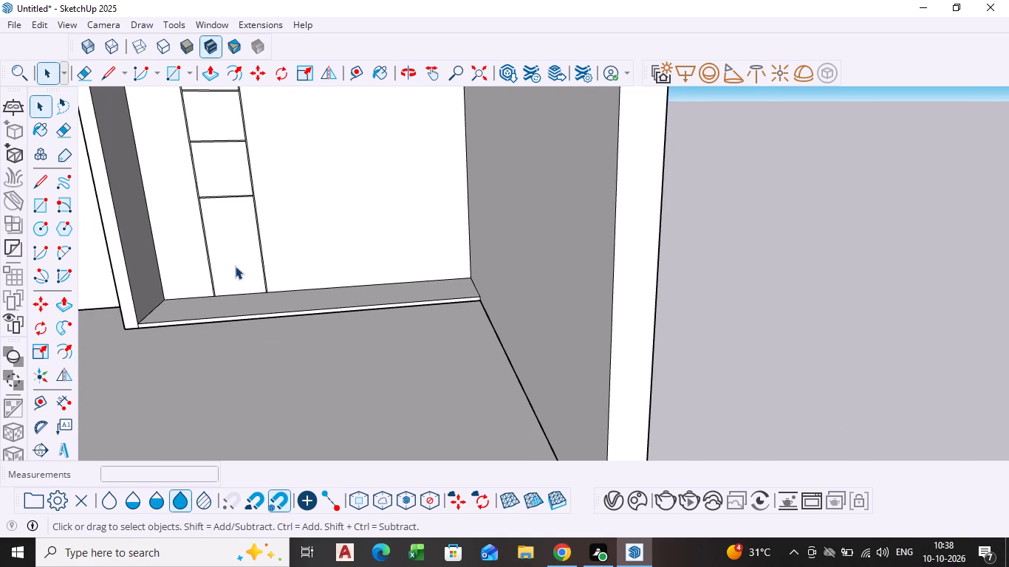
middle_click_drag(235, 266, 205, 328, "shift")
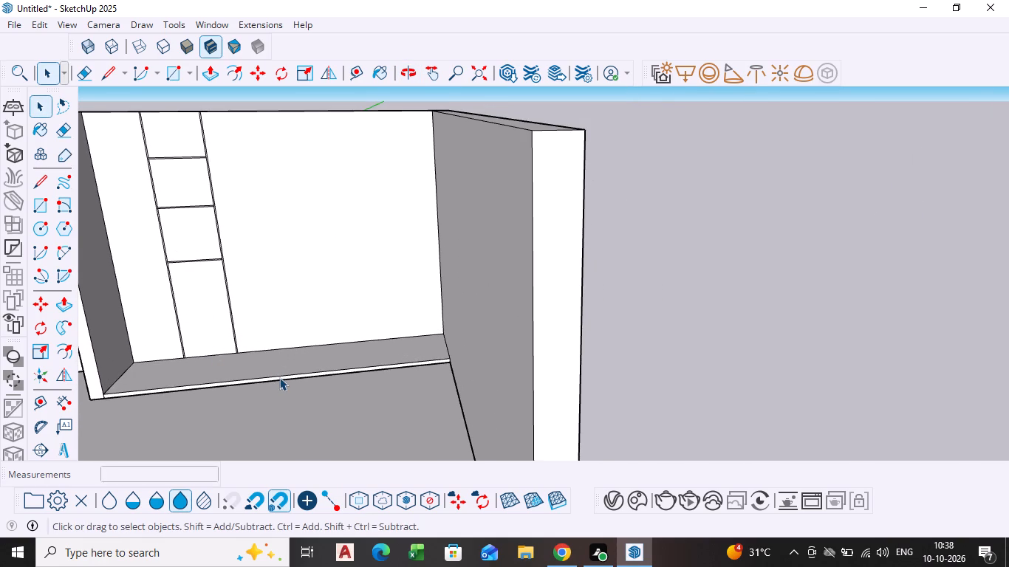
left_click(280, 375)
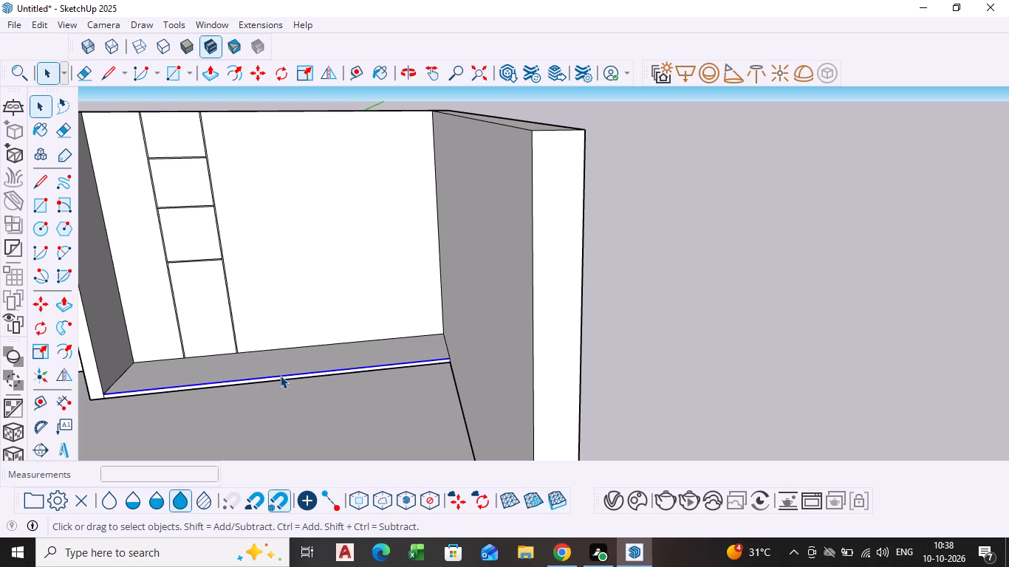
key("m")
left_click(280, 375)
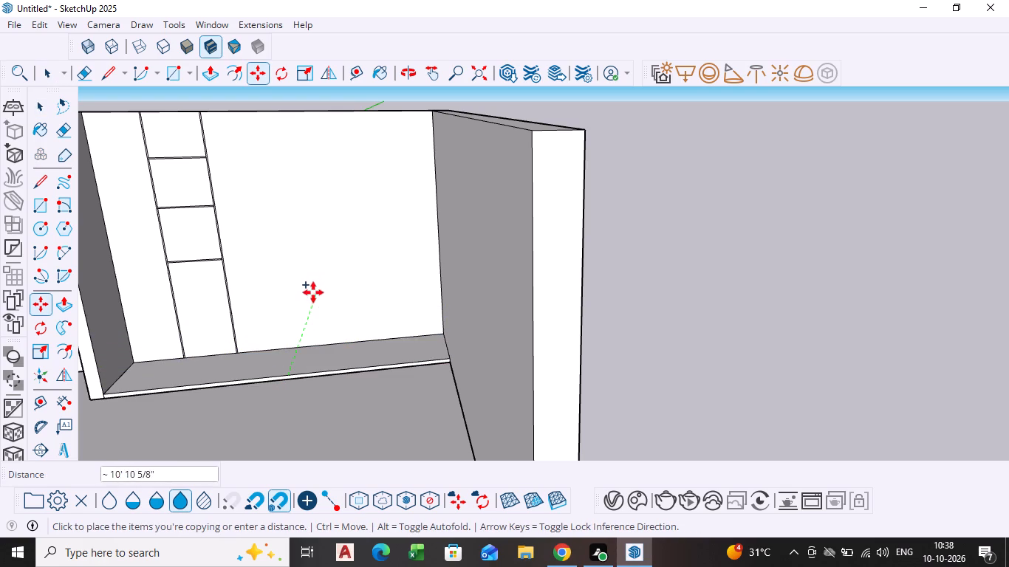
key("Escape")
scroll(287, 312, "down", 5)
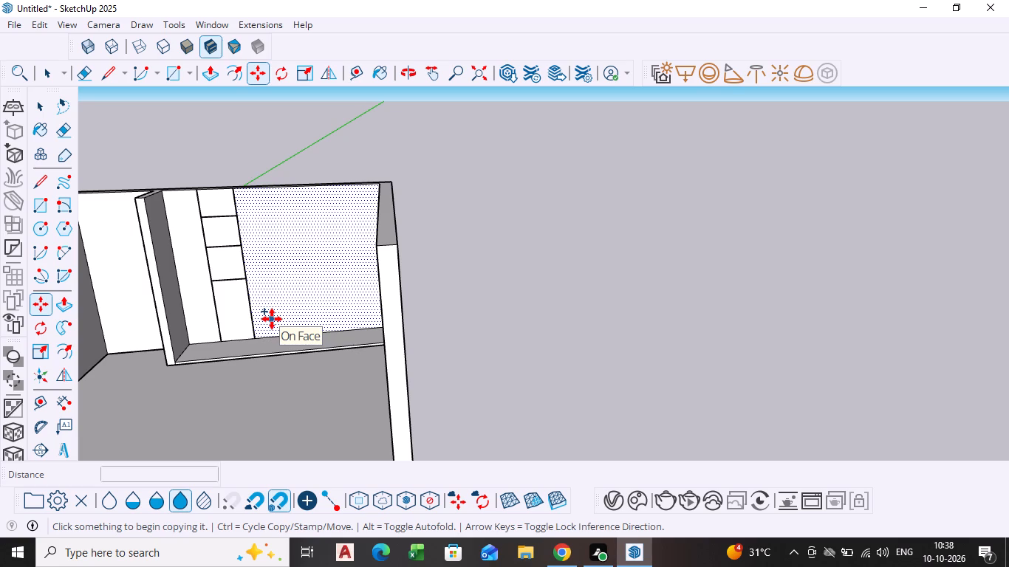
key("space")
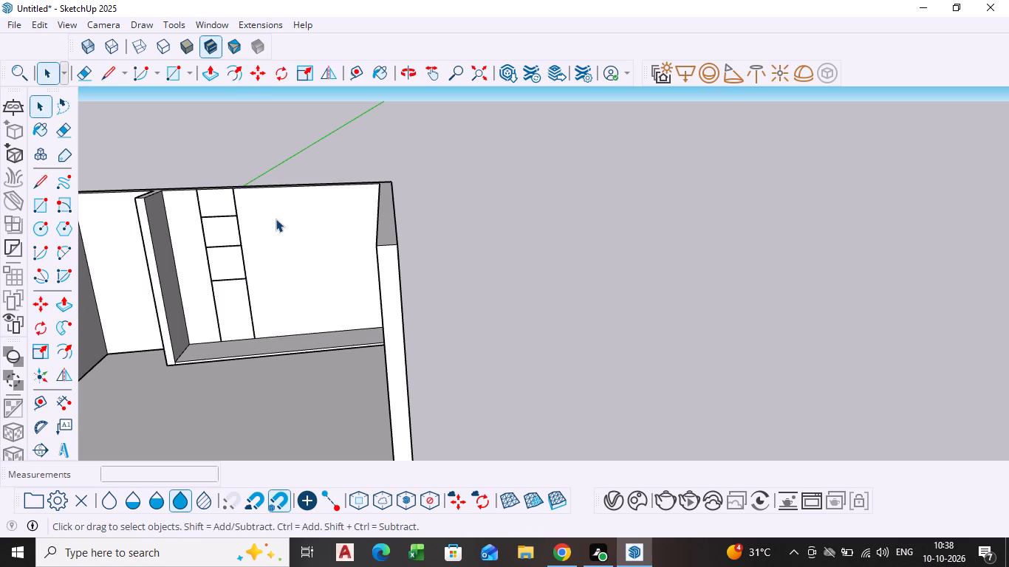
Copy the back wall's top edge segment between the vertical grooves and the side wall about 7' 11 7/8" straight down the wall.
scroll(275, 219, "up", 3)
middle_click_drag(259, 230, 283, 200)
scroll(276, 188, "up", 3)
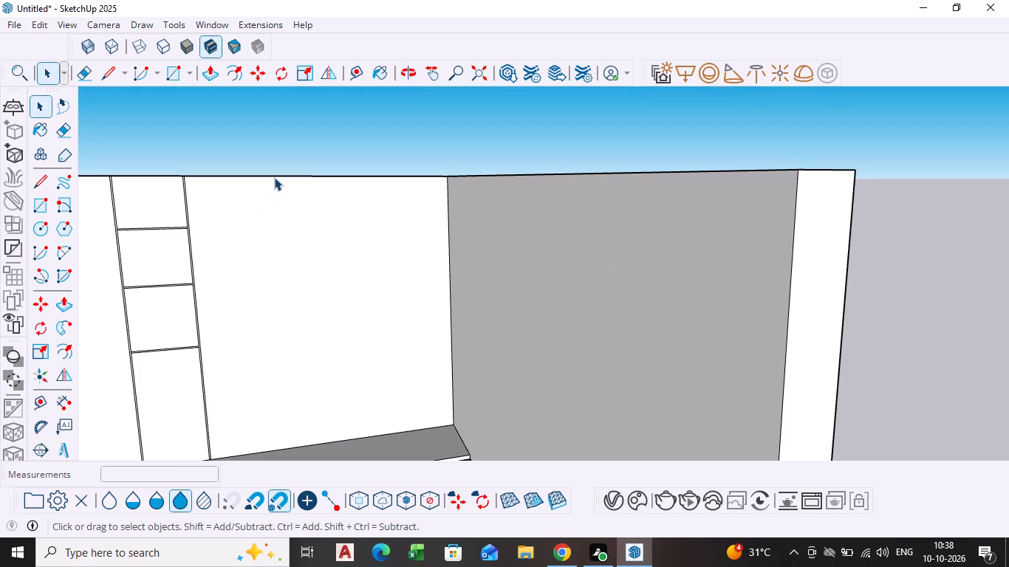
left_click(274, 177)
key("m")
left_click(272, 173)
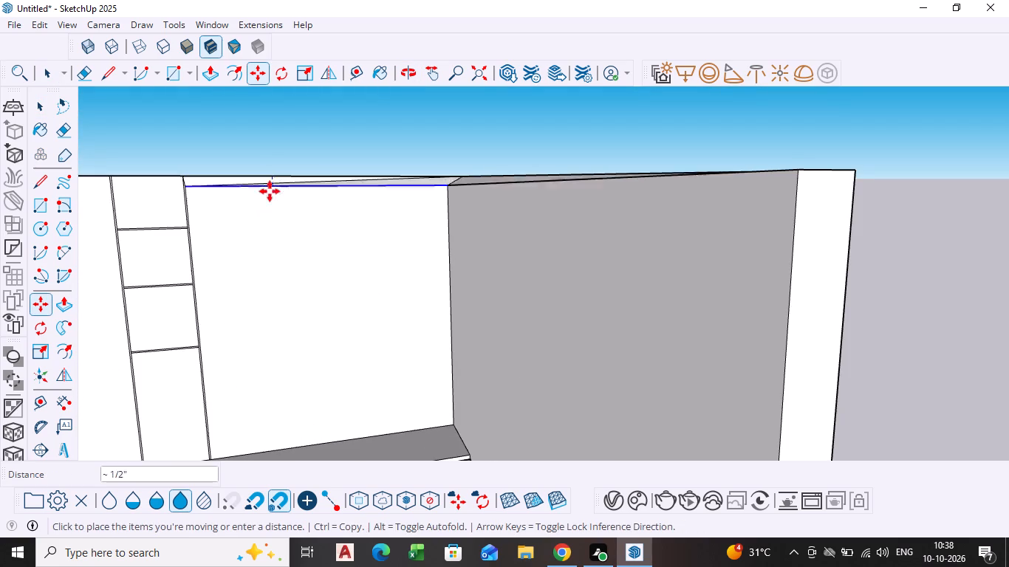
scroll(273, 294, "down", 4)
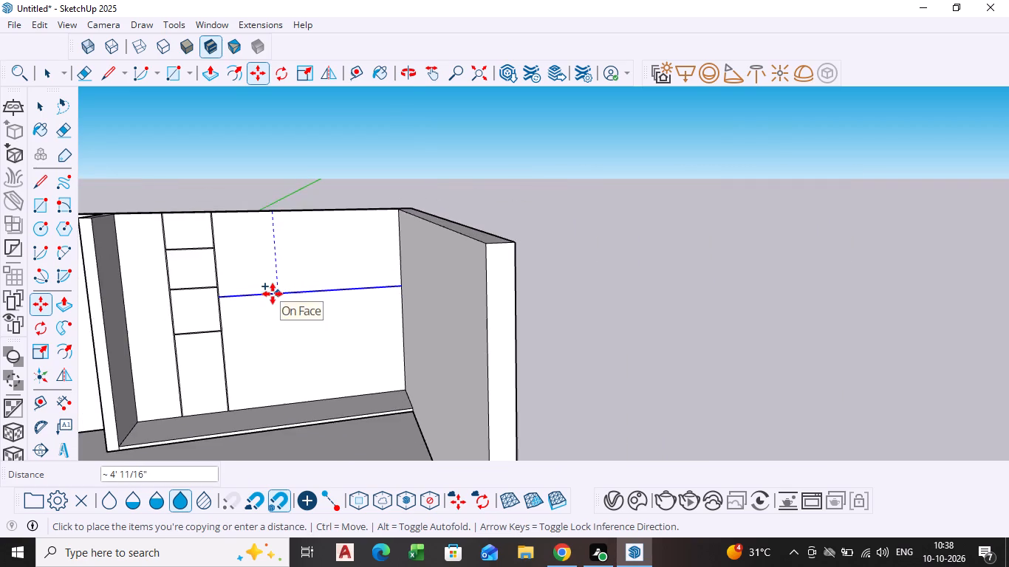
middle_click_drag(273, 294, 250, 238, "shift")
scroll(253, 278, "up", 3)
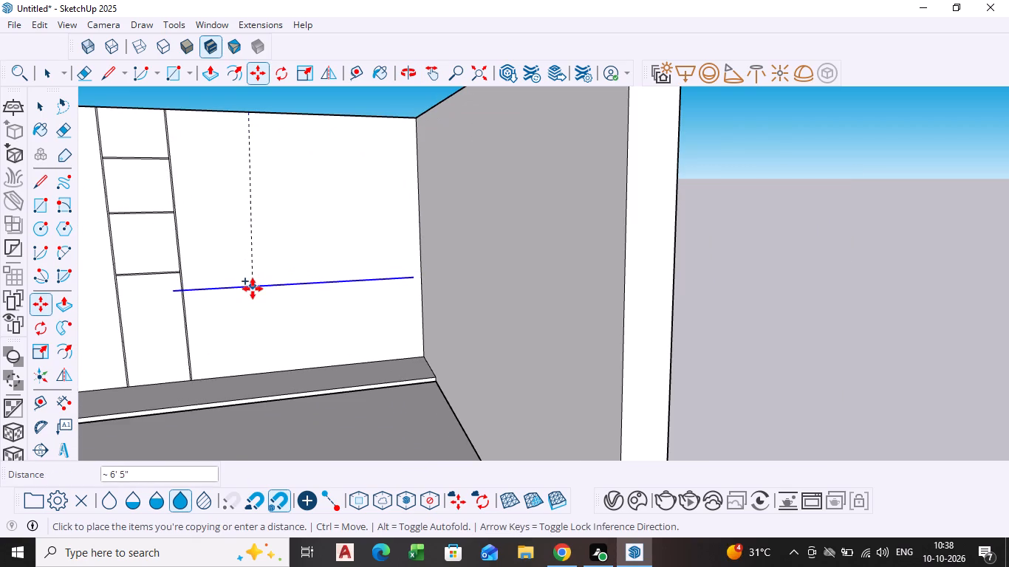
left_click(267, 326)
key("space")
Draw a 3' 10 1/2" horizontal line from the copied line's end across the vertical grooves to the recess's side strip.
middle_click_drag(184, 348, 232, 325)
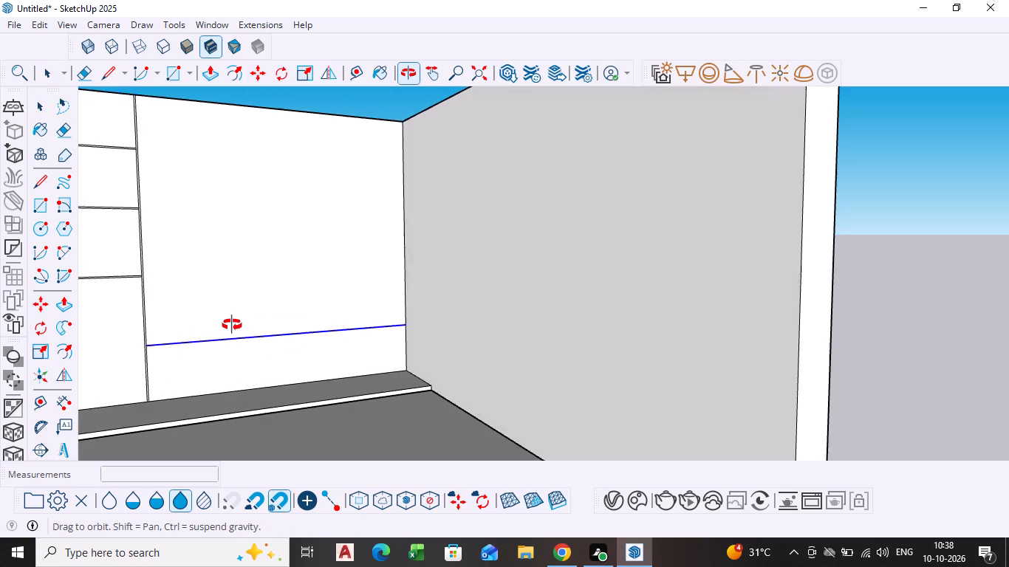
middle_click_drag(232, 325, 215, 326)
middle_click_drag(204, 331, 313, 287, "shift")
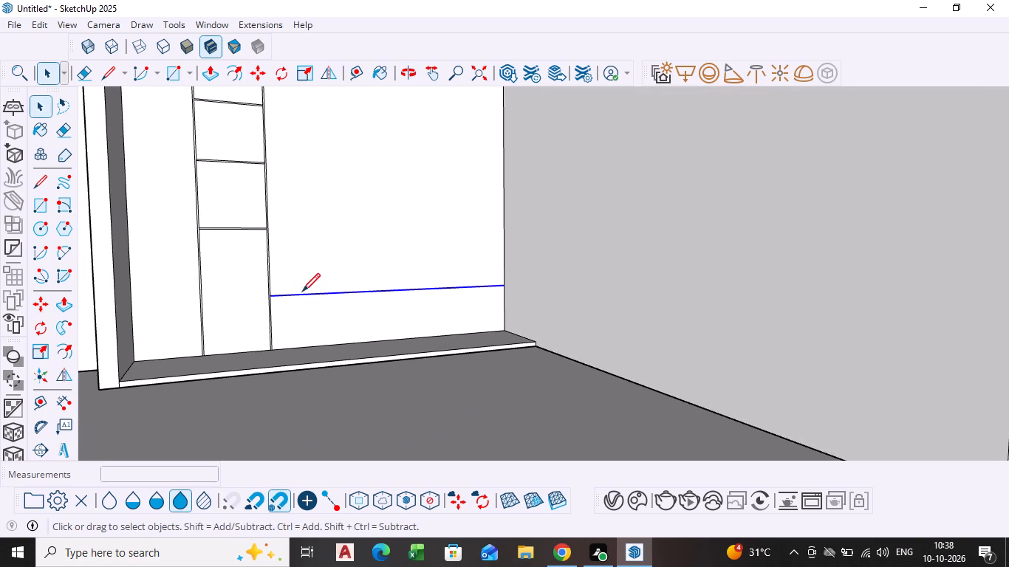
key("l")
scroll(286, 299, "up", 2)
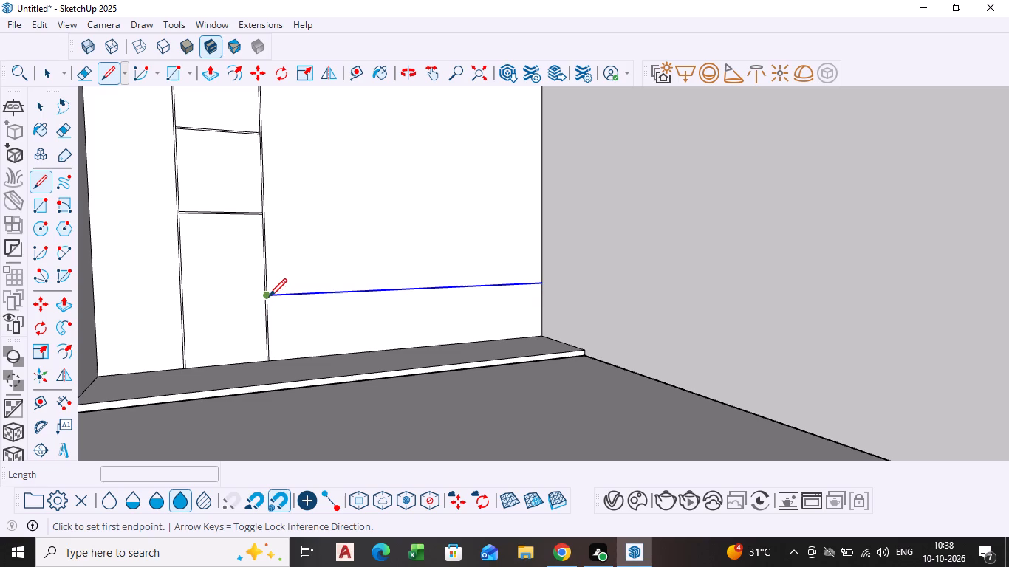
left_click(269, 298)
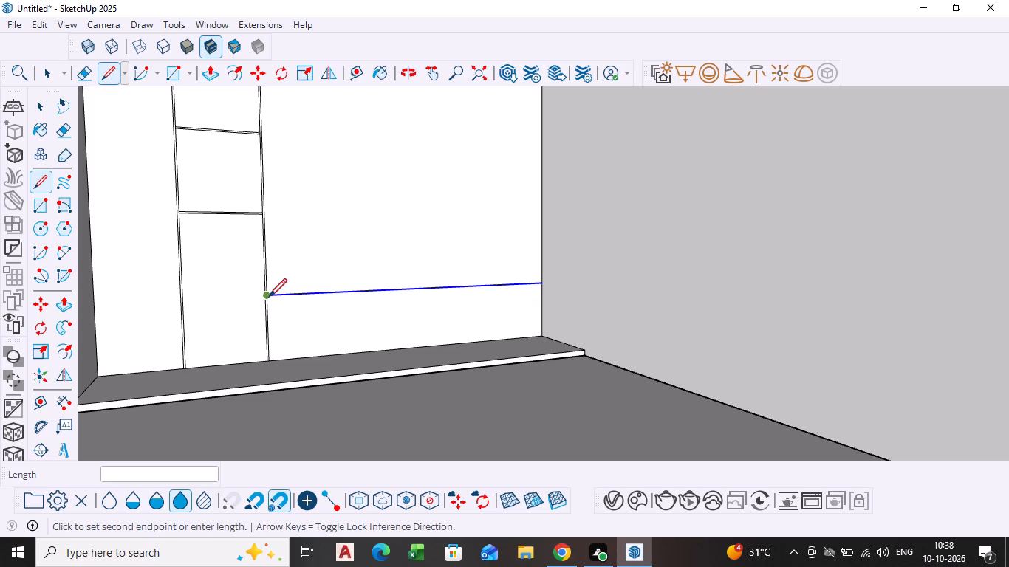
scroll(269, 298, "down", 4)
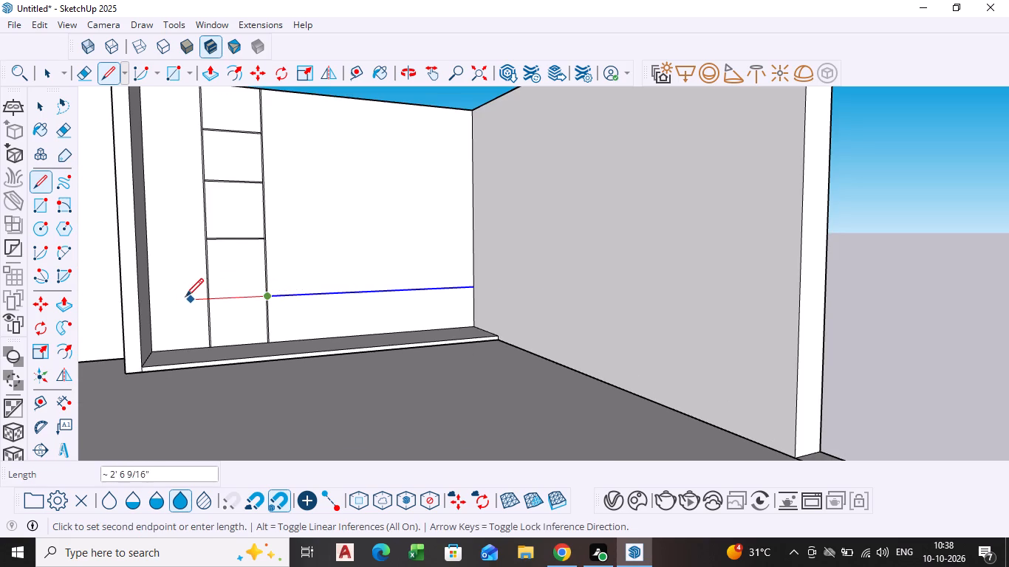
left_click(151, 298)
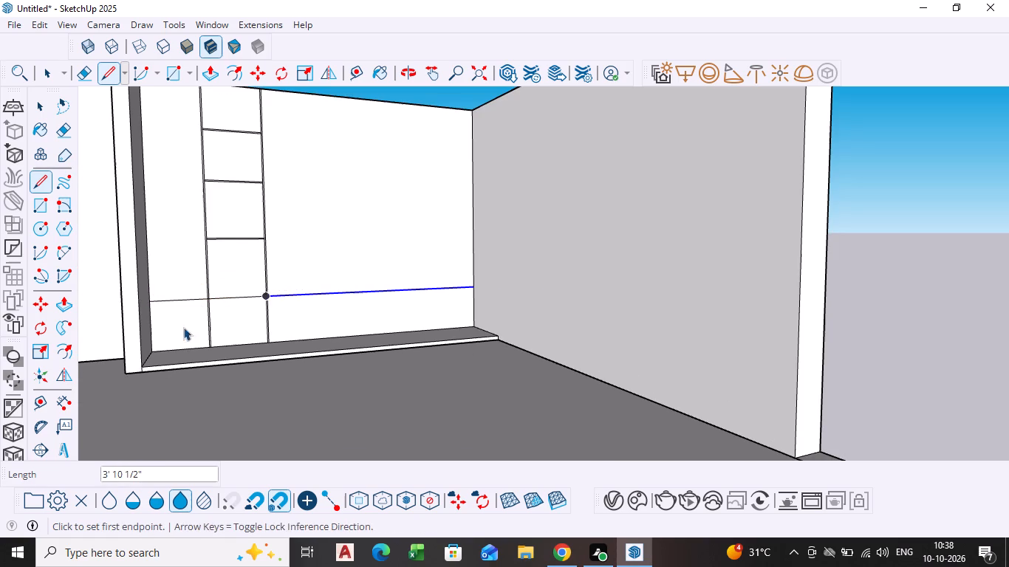
key("space")
Delete the four segments of the two vertical groove pairs between the new horizontal line and the base.
scroll(247, 370, "down", 6)
middle_click_drag(247, 370, 216, 383)
scroll(253, 320, "up", 4)
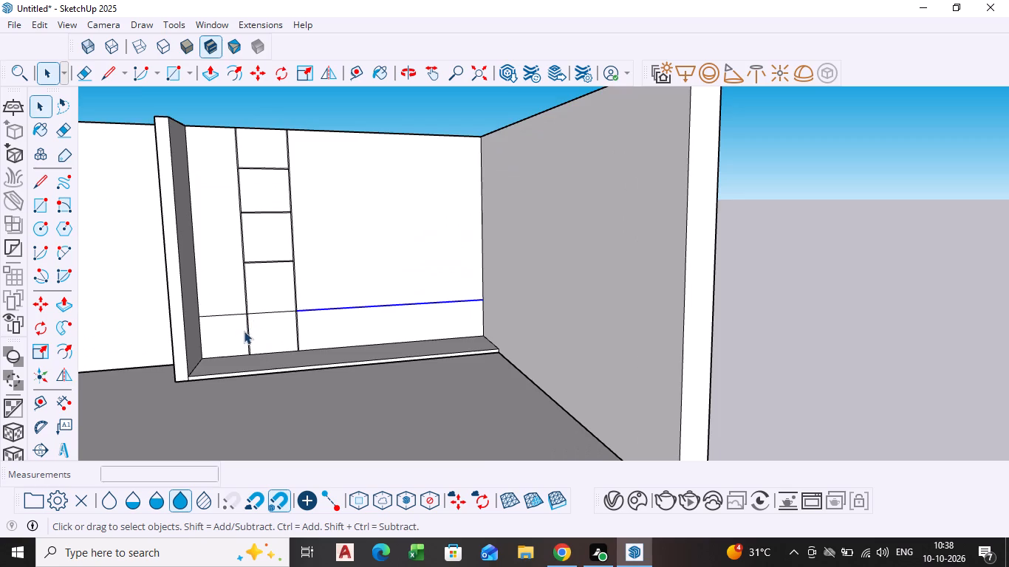
scroll(243, 333, "up", 13)
left_click(253, 335)
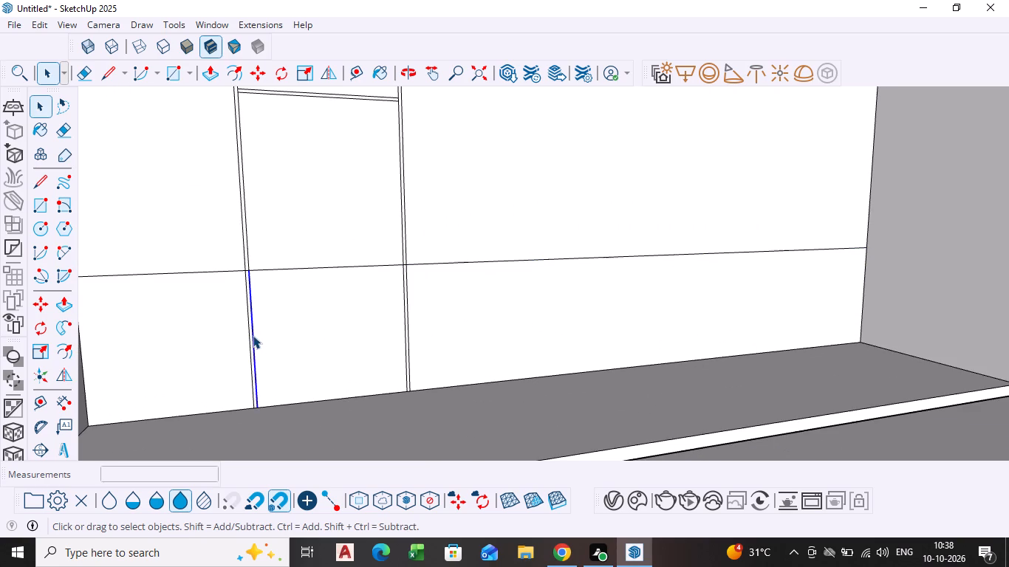
key("Delete")
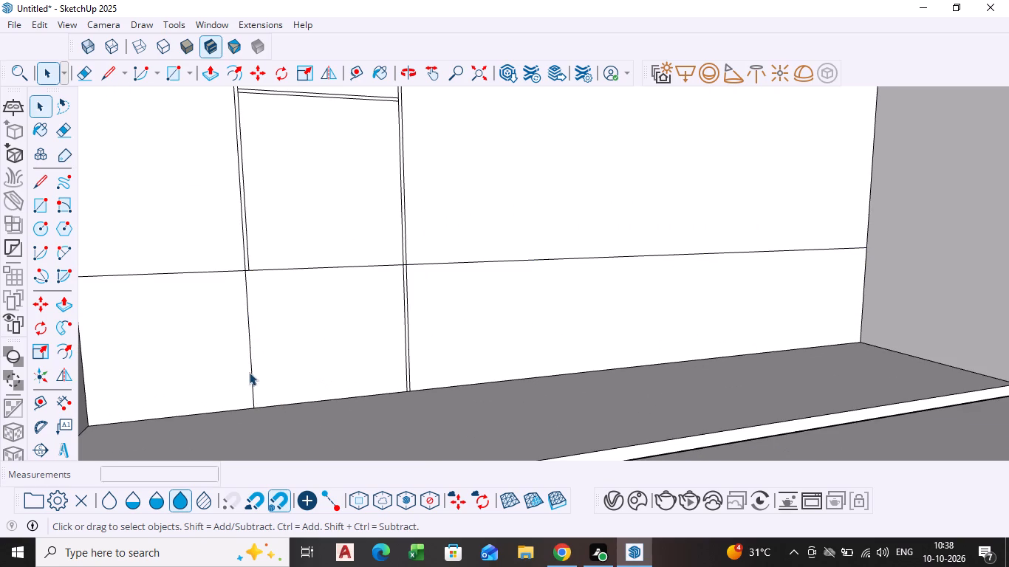
left_click(251, 380)
key("Delete")
scroll(391, 344, "up", 5)
left_click(419, 343)
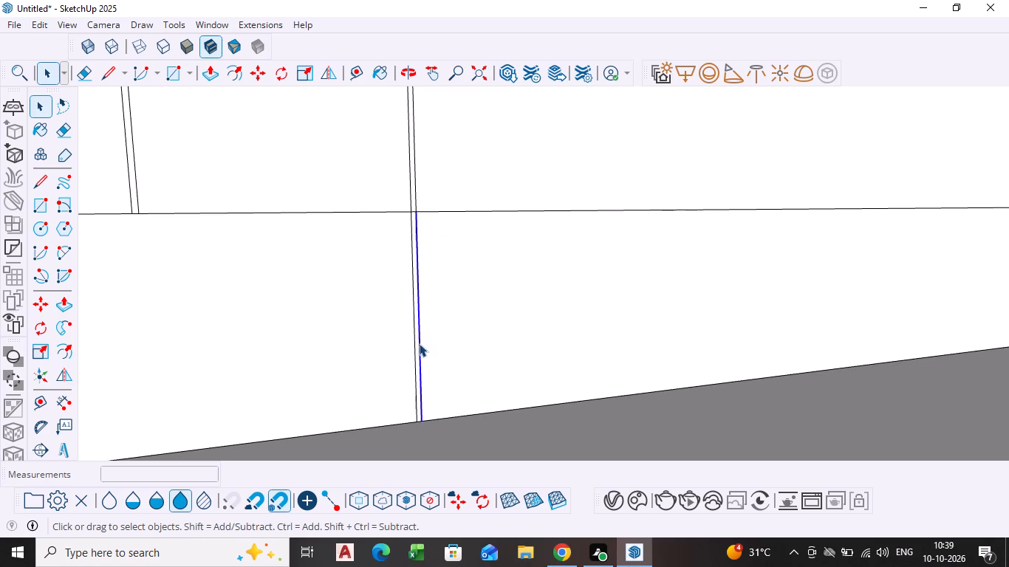
key("Delete")
left_click(414, 348)
key("Delete")
scroll(413, 348, "down", 20)
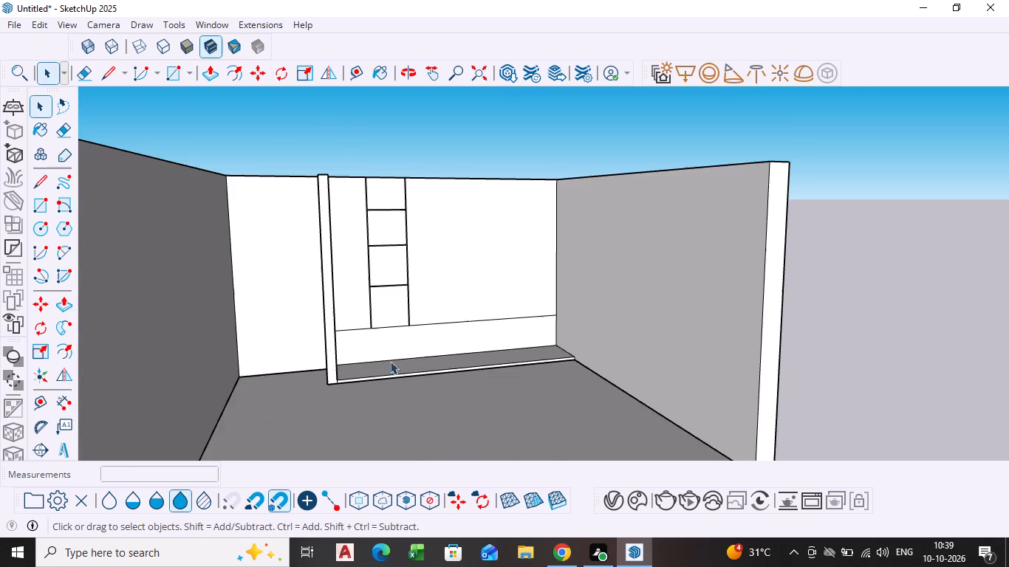
Delete both lines of the lowest horizontal groove between the two vertical groove pairs.
scroll(373, 377, "down", 1)
scroll(345, 329, "up", 5)
middle_click_drag(306, 340, 235, 357)
scroll(319, 317, "up", 6)
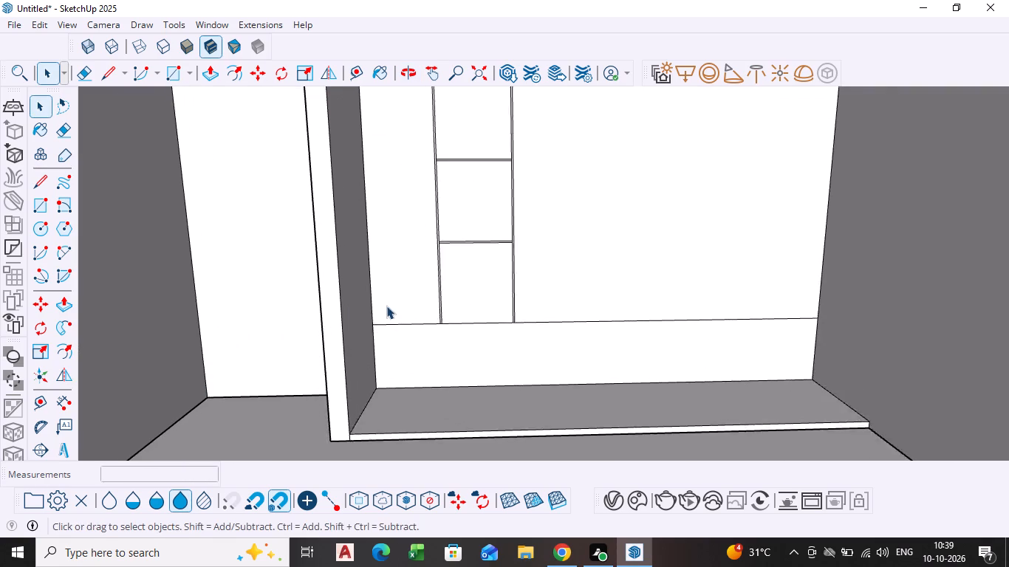
scroll(386, 306, "up", 2)
scroll(457, 316, "down", 6)
middle_click_drag(457, 316, 332, 353, "shift")
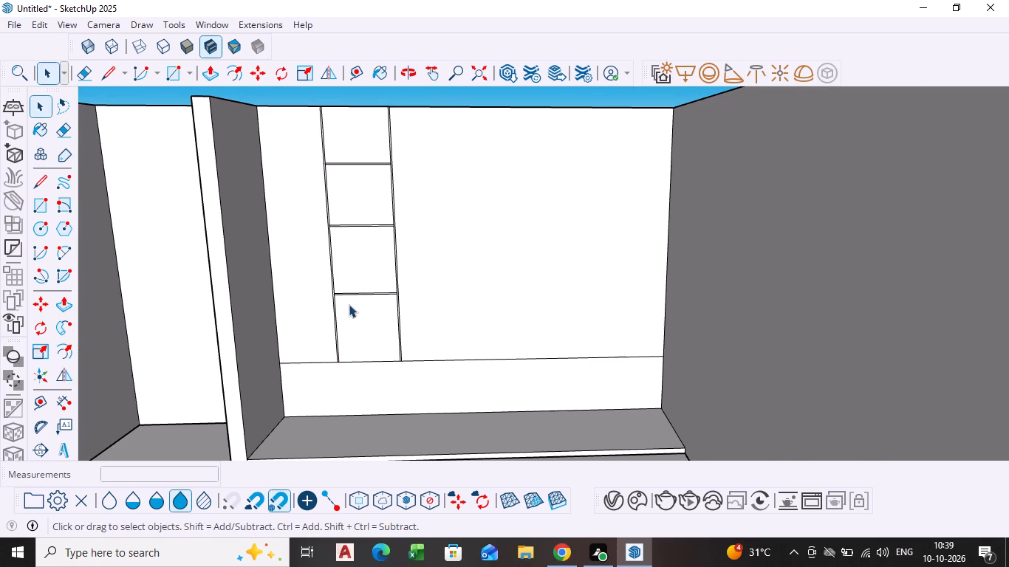
scroll(346, 283, "up", 15)
left_click(368, 318)
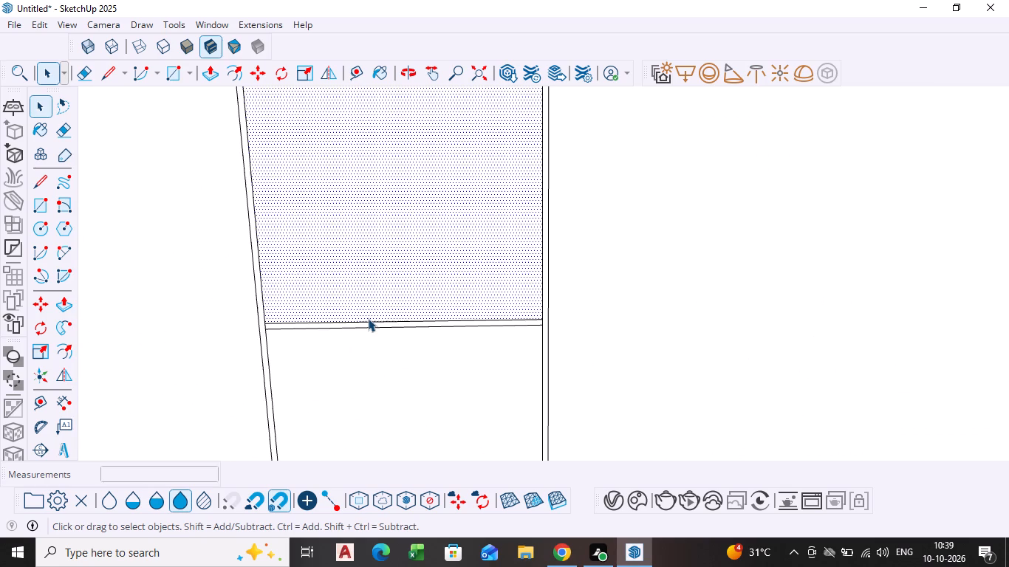
left_click(368, 319)
left_click(369, 321)
key("Delete")
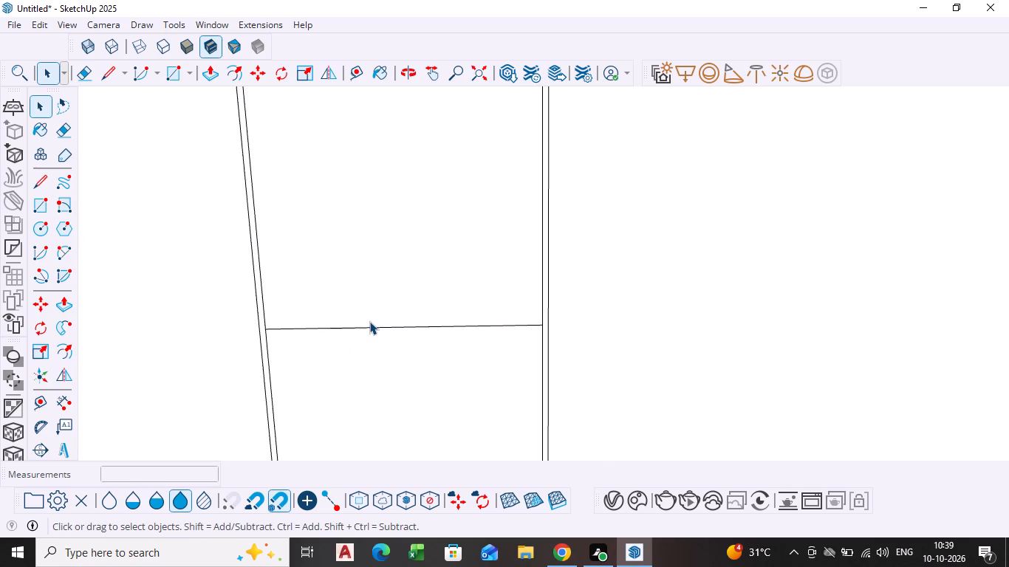
left_click(370, 329)
key("Delete")
Copy the horizontal line between the vertical grooves and the side wall 0.5" upward on the back wall.
scroll(370, 329, "down", 16)
middle_click_drag(416, 355, 435, 360)
scroll(355, 368, "down", 4)
scroll(363, 365, "up", 1)
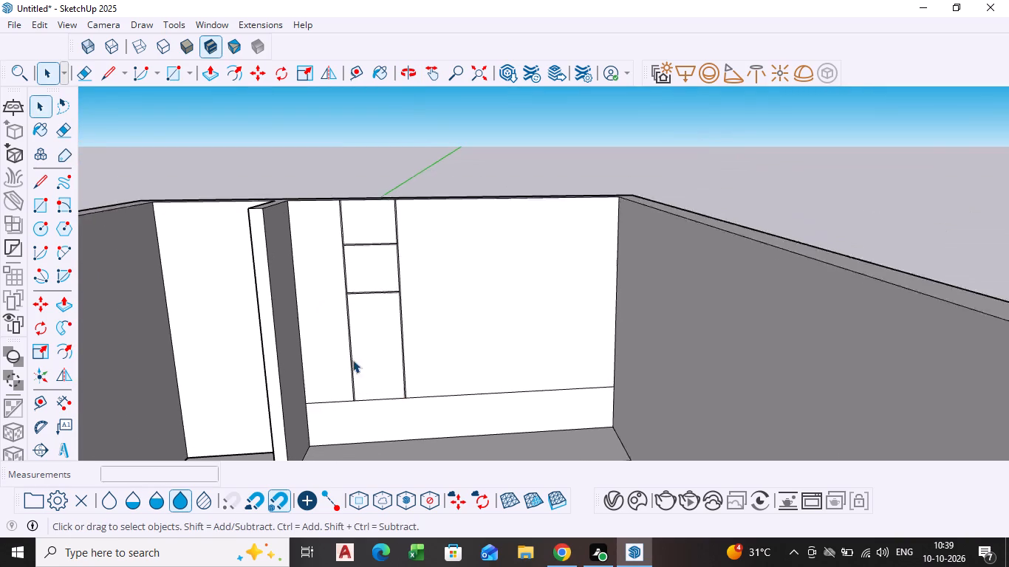
scroll(352, 360, "up", 2)
middle_click_drag(349, 358, 336, 360)
scroll(359, 420, "up", 2)
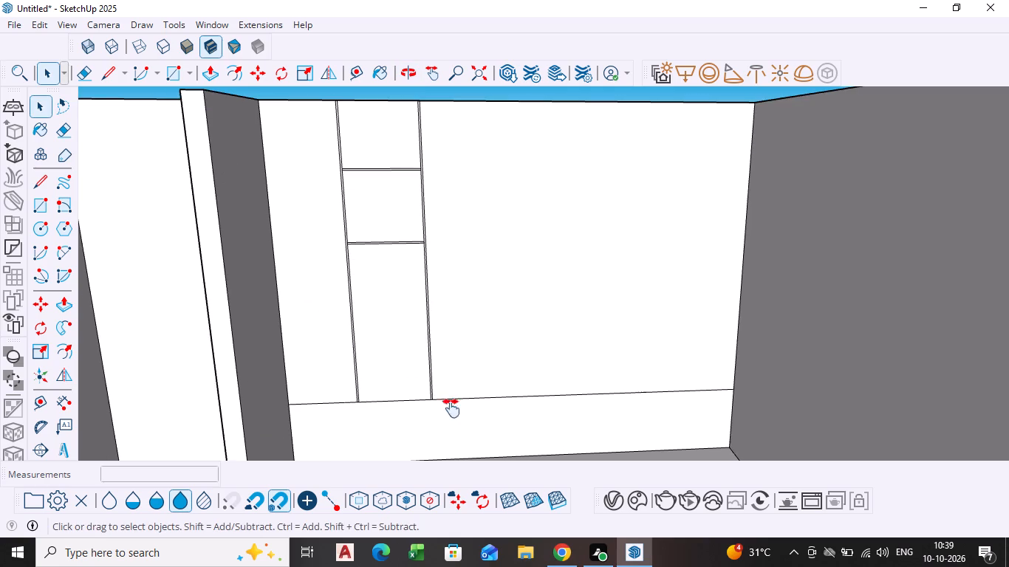
middle_click_drag(451, 409, 338, 354, "shift")
scroll(308, 340, "up", 10)
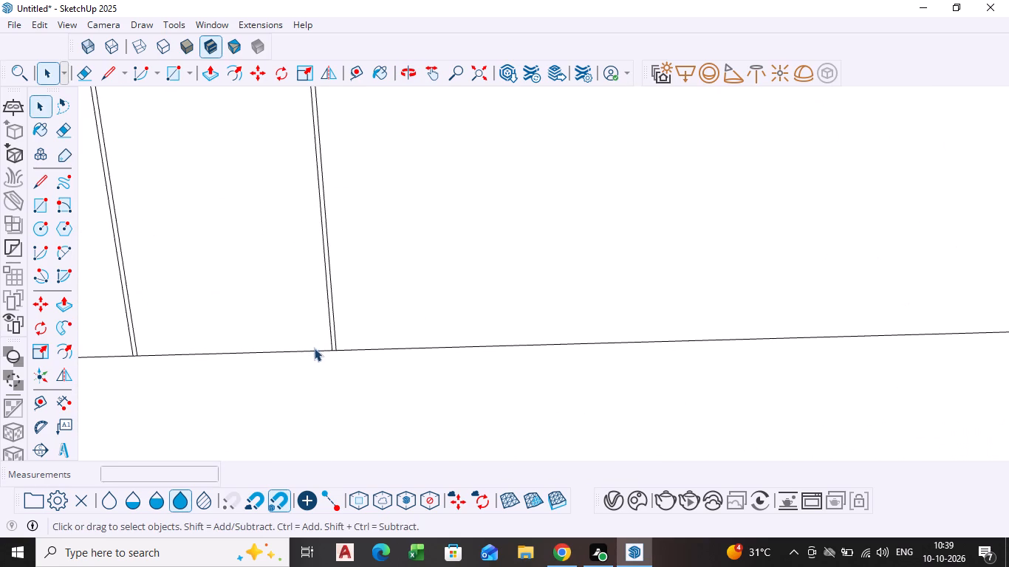
left_click(493, 345)
scroll(479, 357, "down", 10)
middle_click_drag(497, 362, 488, 363, "shift")
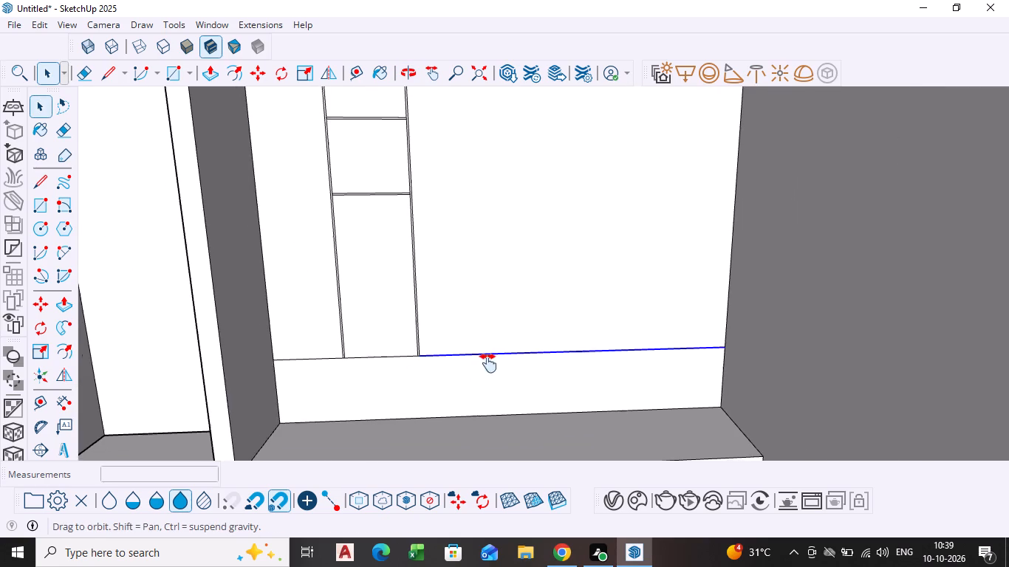
middle_click_drag(488, 363, 291, 369, "shift")
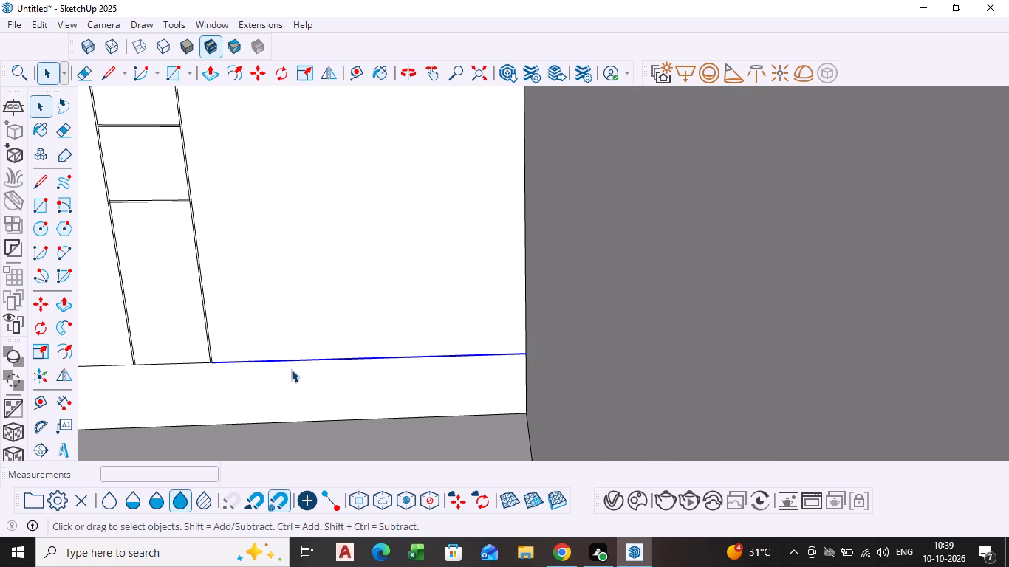
key("m")
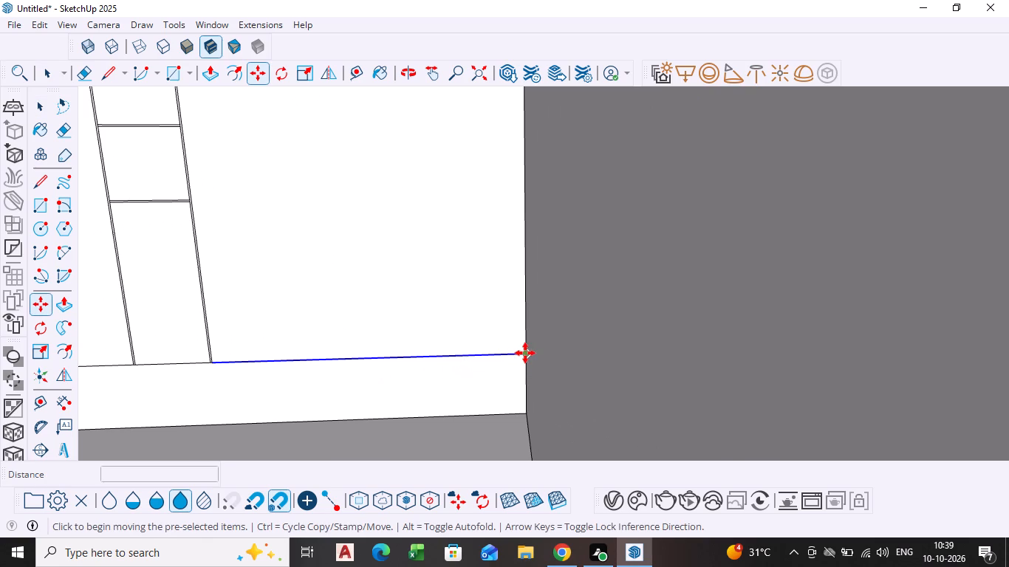
left_click(525, 353)
scroll(525, 341, "up", 4)
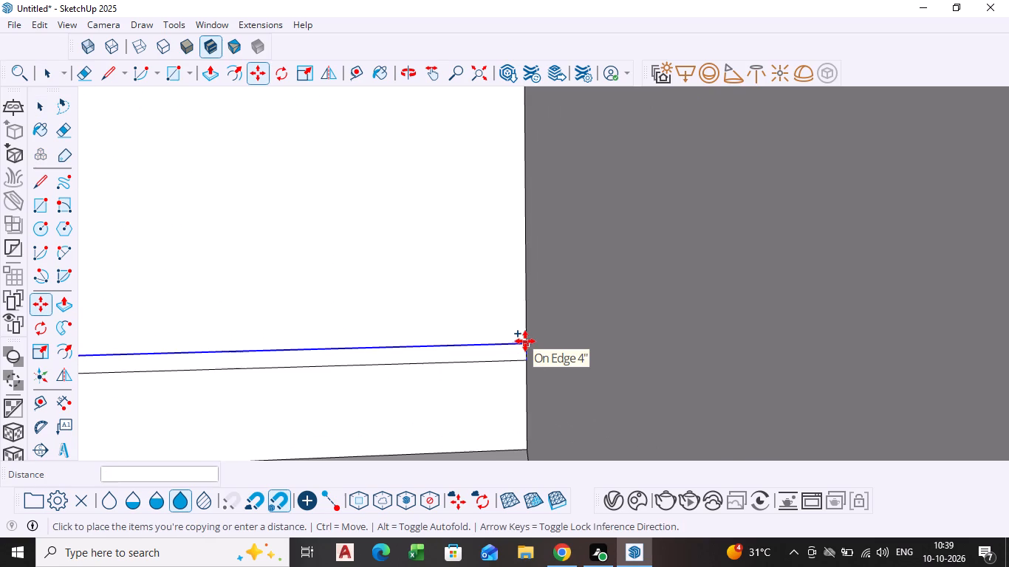
type("0.5")
key("Return")
scroll(338, 378, "down", 2)
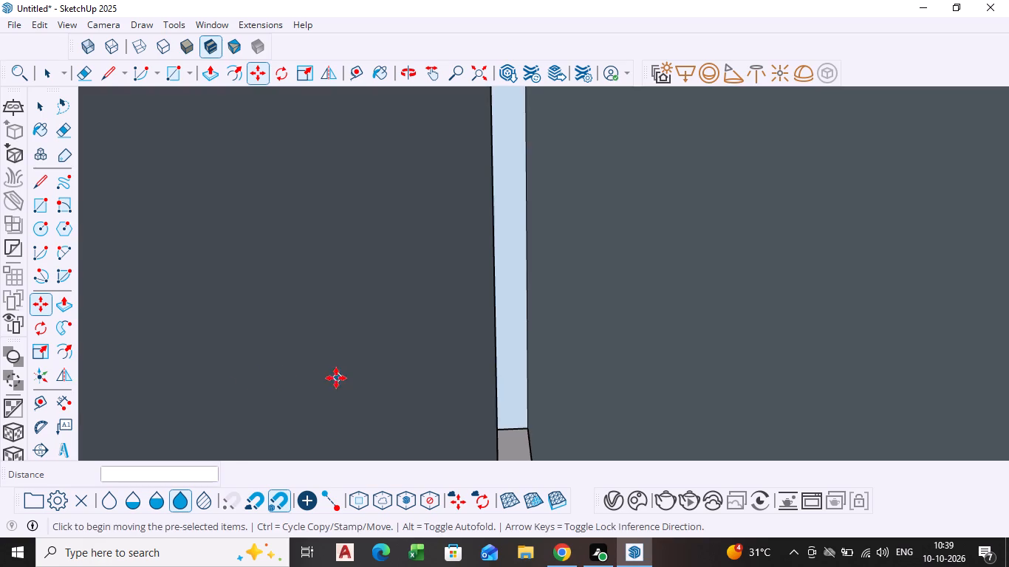
scroll(336, 378, "down", 3)
middle_click_drag(235, 374, 498, 354, "shift")
scroll(148, 337, "down", 5)
key("space")
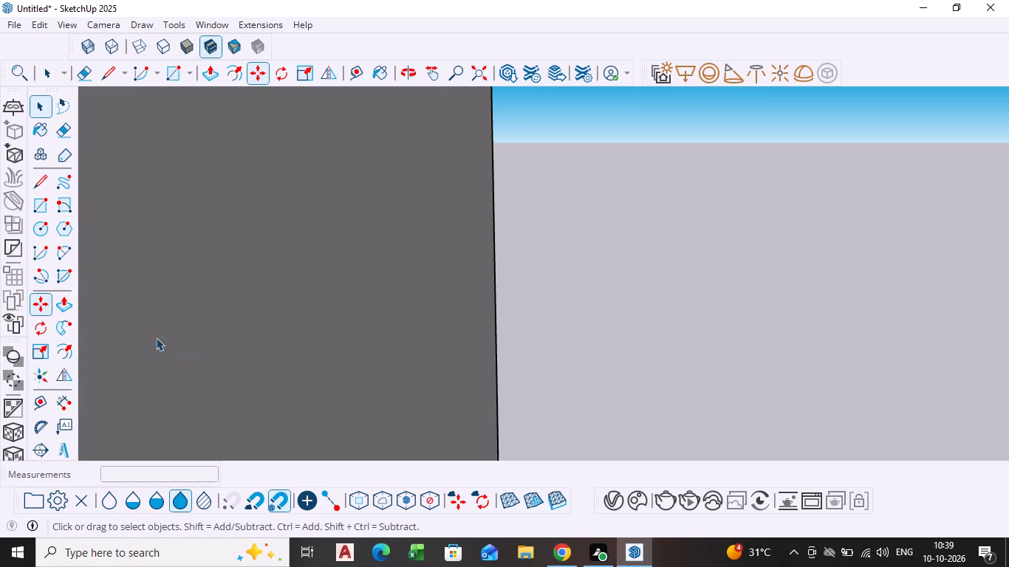
Draw a 3' 10 1/2" horizontal line from the copied line's end across both vertical grooves to the partition's side.
scroll(228, 324, "down", 5)
left_click(484, 72)
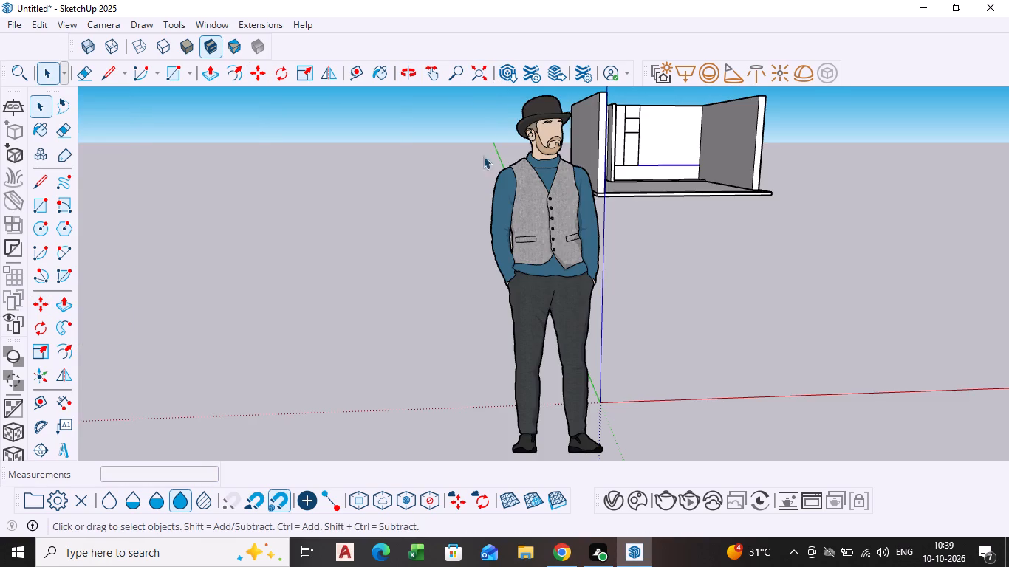
middle_click_drag(666, 228, 565, 256, "shift")
scroll(586, 188, "up", 6)
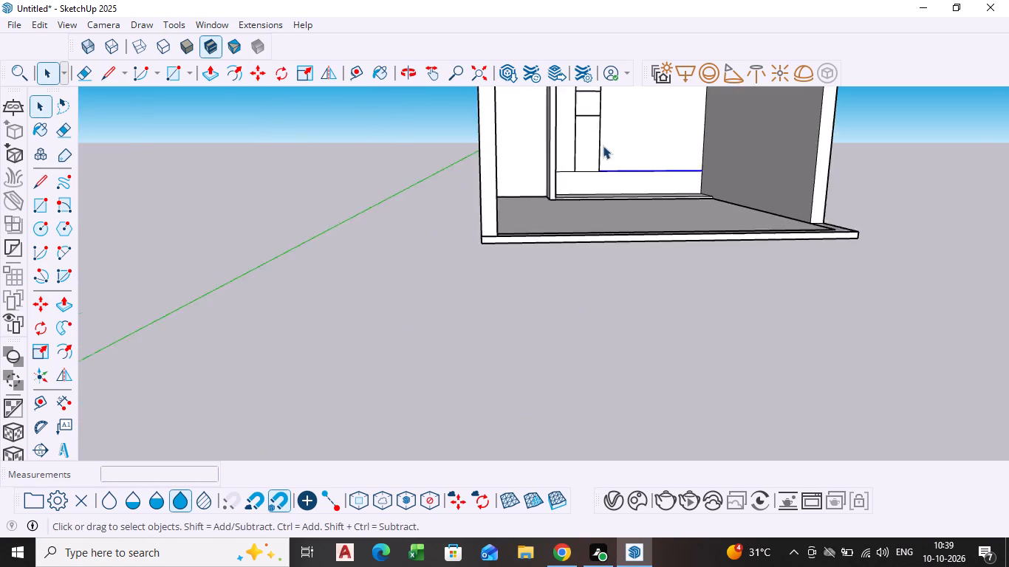
scroll(603, 145, "up", 20)
scroll(603, 145, "up", 6)
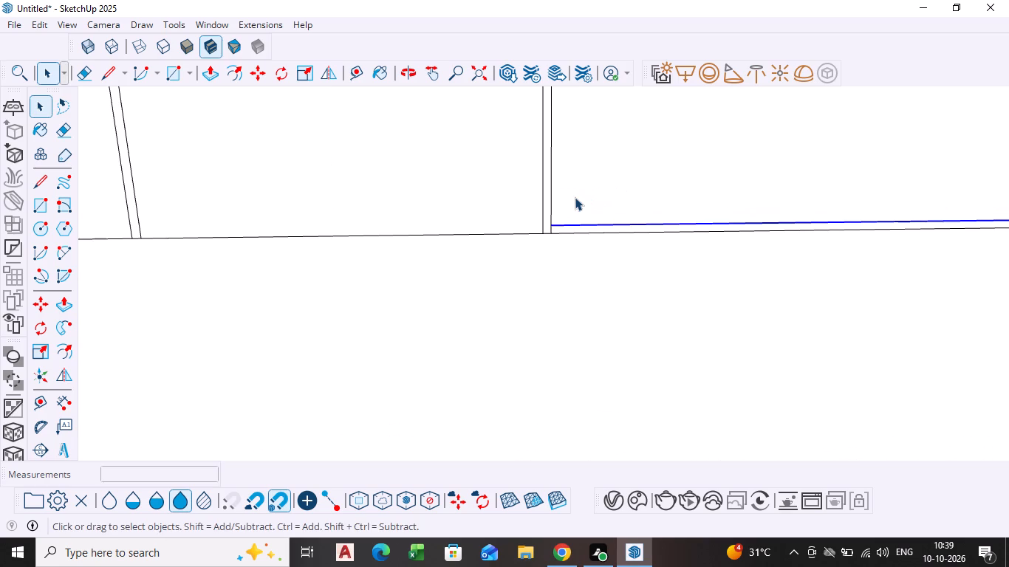
middle_click_drag(574, 198, 537, 250, "shift")
key("l")
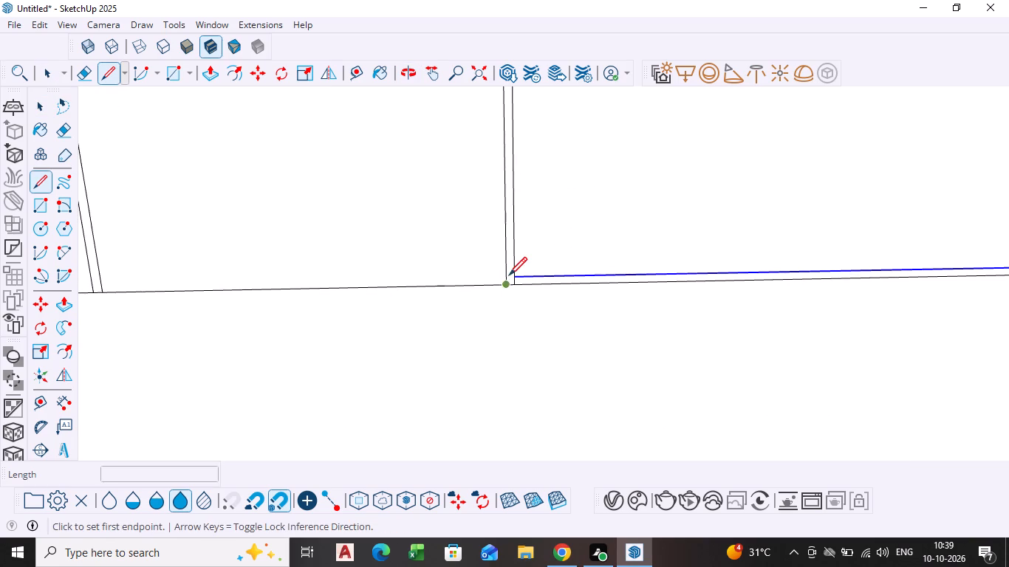
left_click(513, 278)
scroll(318, 277, "down", 7)
middle_click_drag(316, 277, 320, 277)
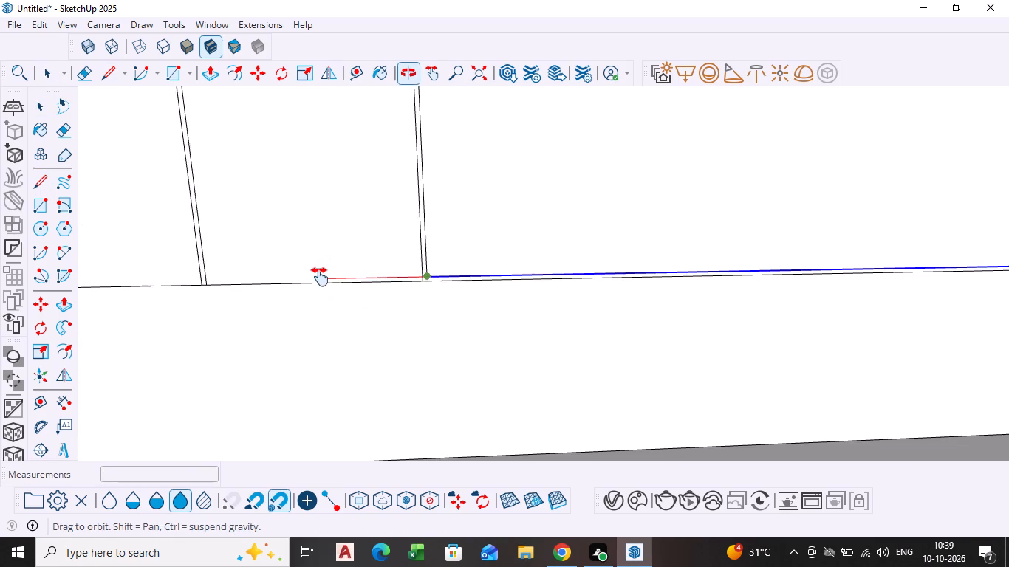
middle_click_drag(320, 277, 490, 276)
scroll(184, 276, "up", 10)
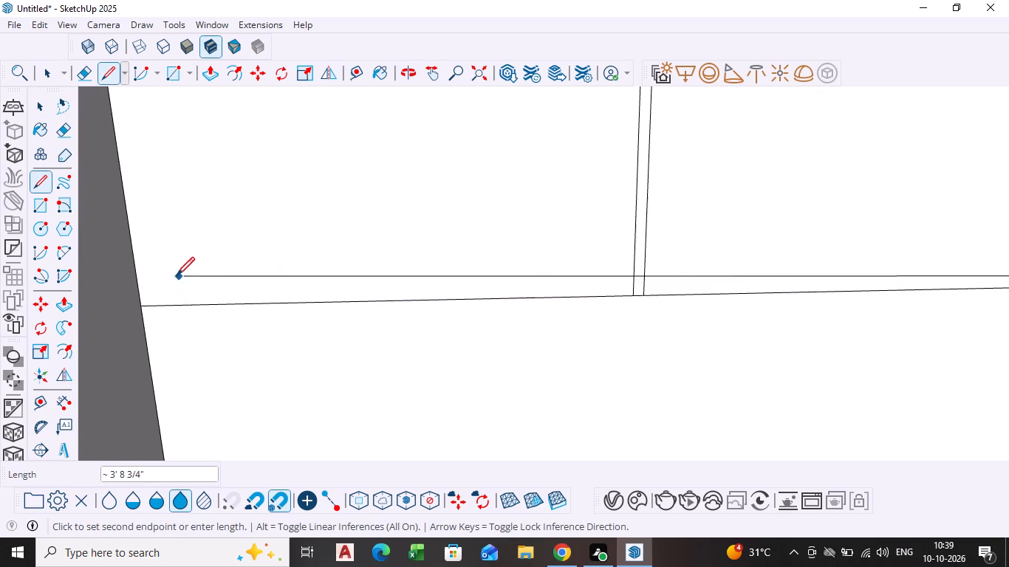
left_click(131, 291)
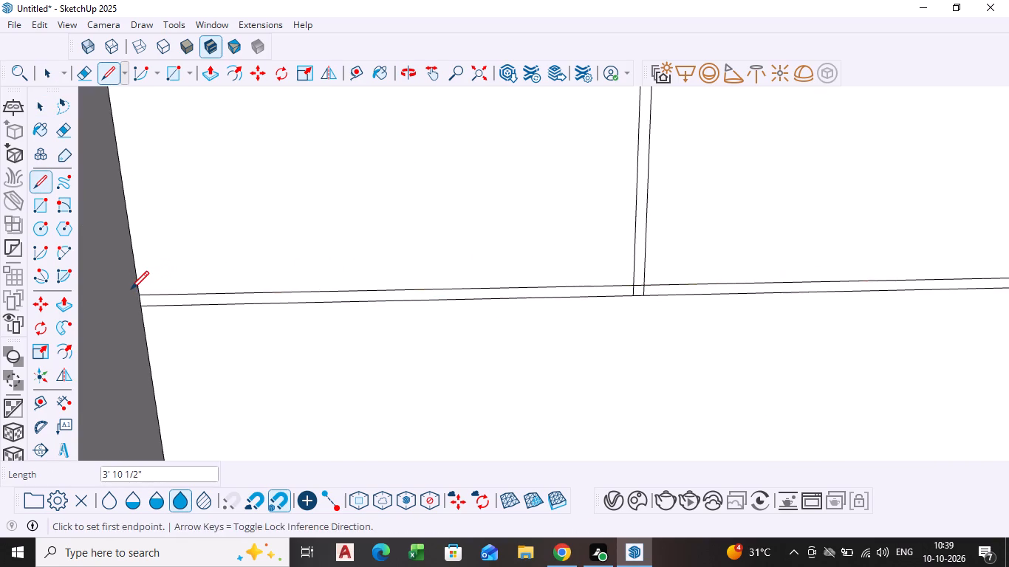
key("space")
Delete the four short segments of the two vertical groove pairs that cross the new horizontal groove.
scroll(198, 310, "down", 11)
scroll(347, 346, "down", 1, "shift")
middle_click_drag(347, 346, 199, 346, "shift")
scroll(519, 297, "up", 6)
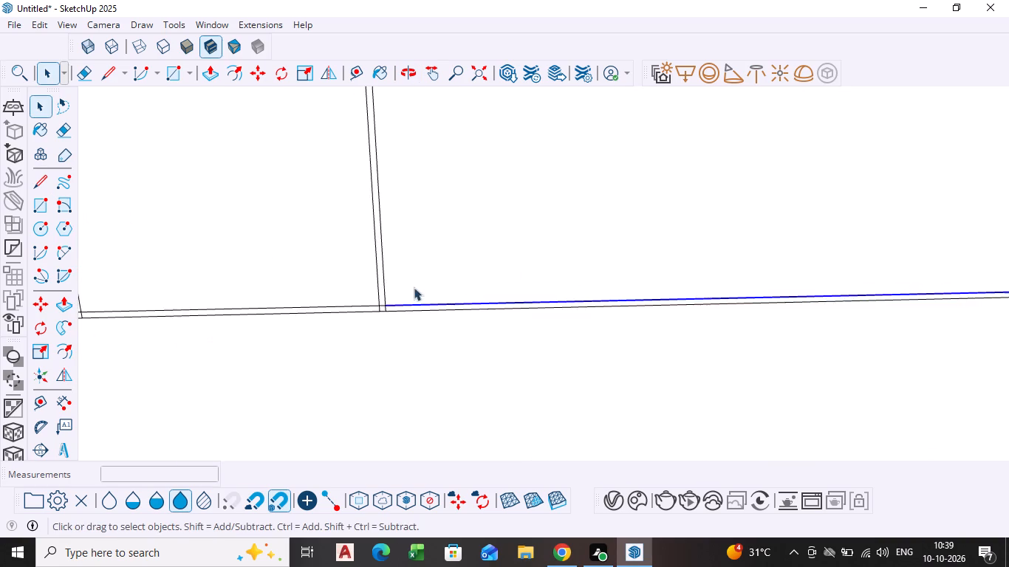
scroll(414, 287, "up", 7)
left_click(373, 317)
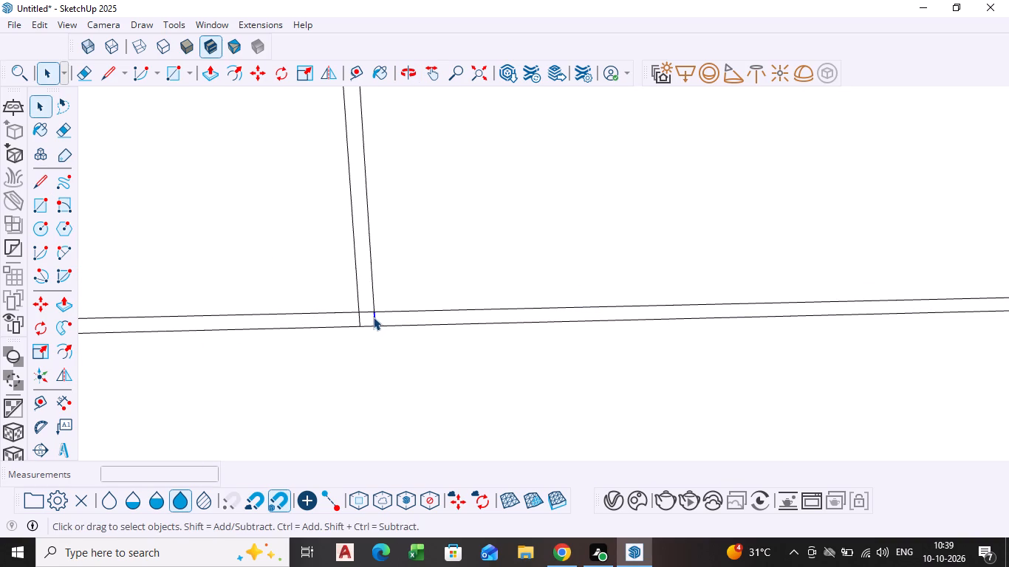
key("Delete")
left_click(358, 318)
key("Delete")
scroll(283, 331, "down", 8)
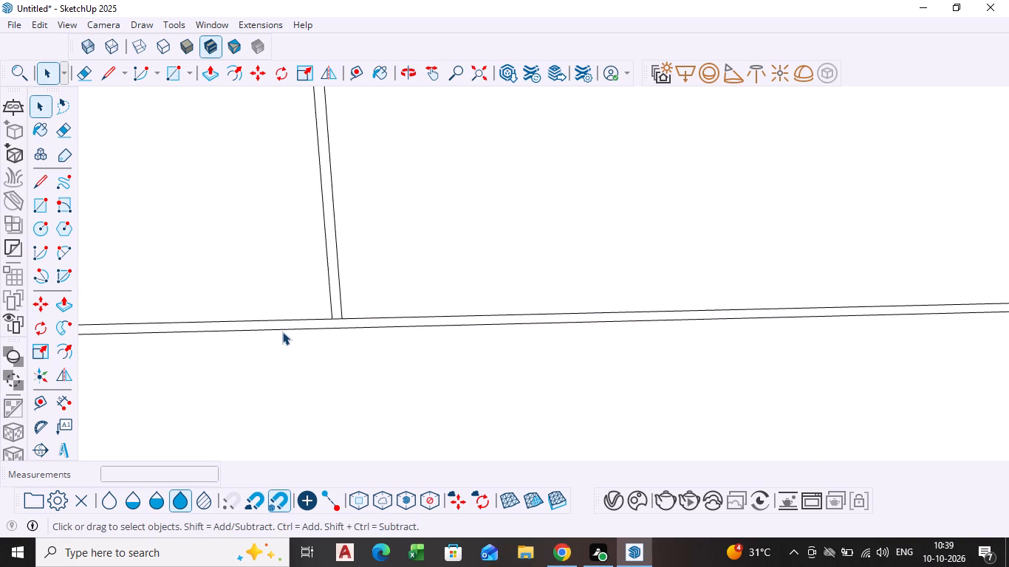
scroll(282, 331, "down", 4)
middle_click_drag(282, 334, 511, 327, "shift")
scroll(263, 310, "up", 14)
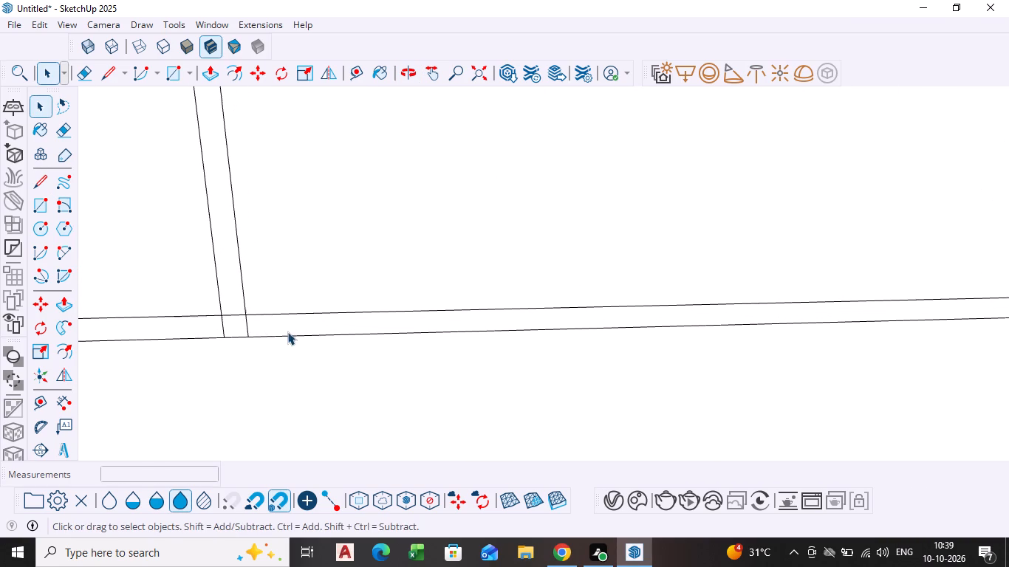
scroll(287, 331, "up", 1)
left_click(246, 328)
key("Delete")
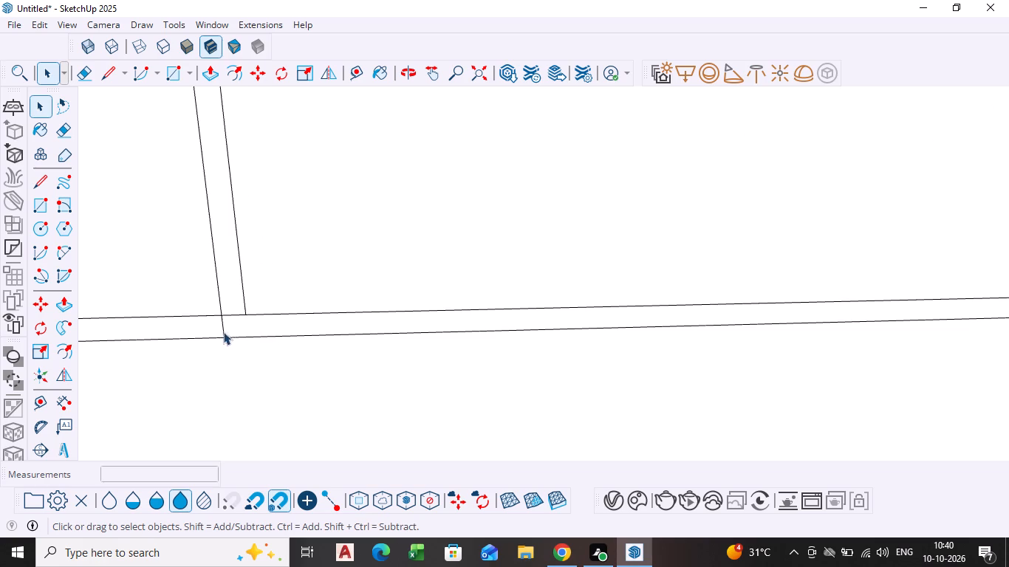
left_click(223, 329)
key("Delete")
Push/Pull the tall back wall panel beside the partition outward about 2' 9 11/16", flush with the partition's end.
scroll(223, 329, "down", 20)
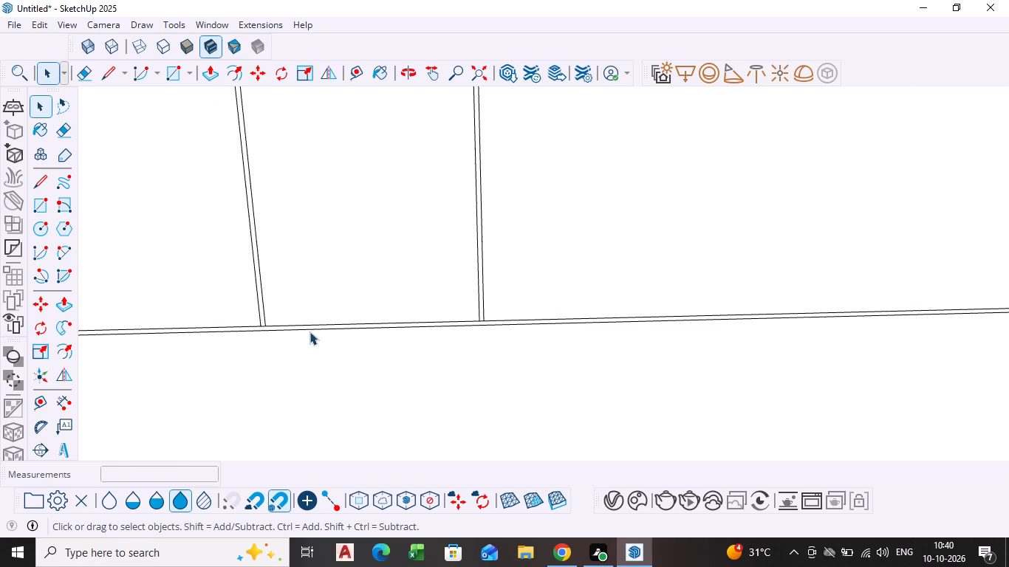
scroll(309, 331, "down", 10)
scroll(420, 356, "down", 1)
middle_click_drag(420, 356, 301, 343, "shift")
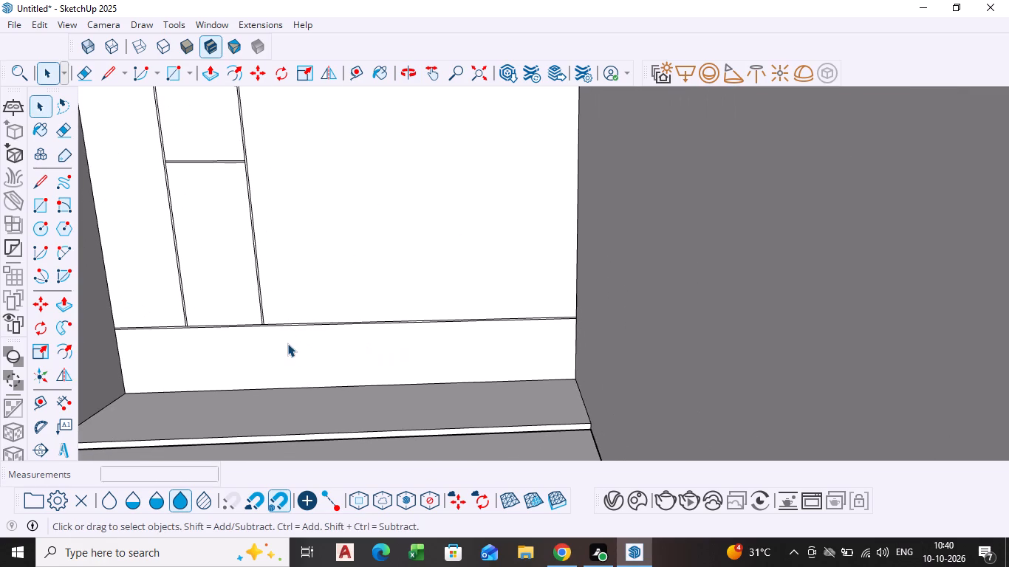
scroll(279, 374, "down", 1)
middle_click_drag(279, 374, 287, 347)
scroll(173, 315, "up", 15)
scroll(241, 349, "down", 14)
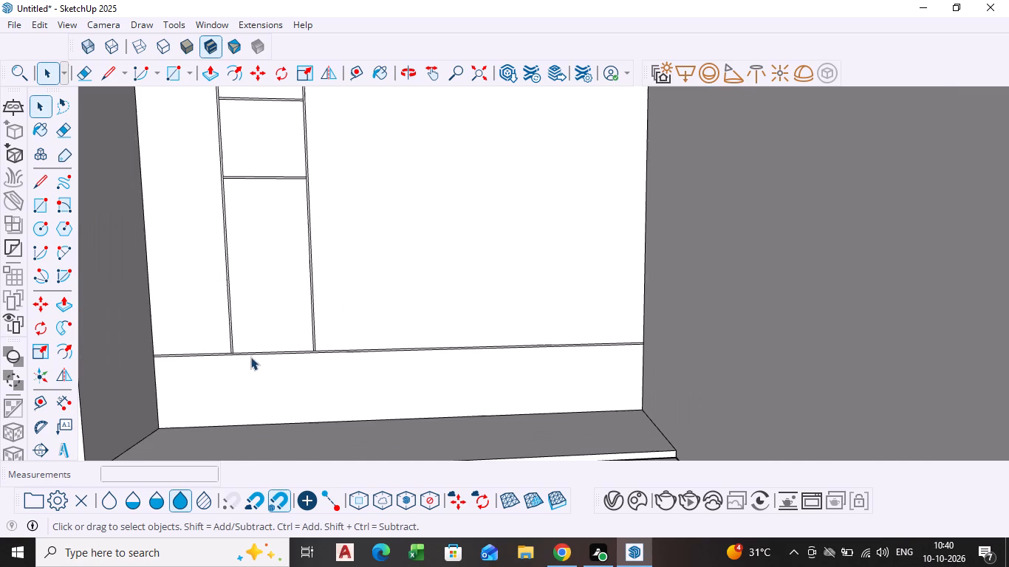
scroll(293, 372, "down", 4)
left_click(231, 339)
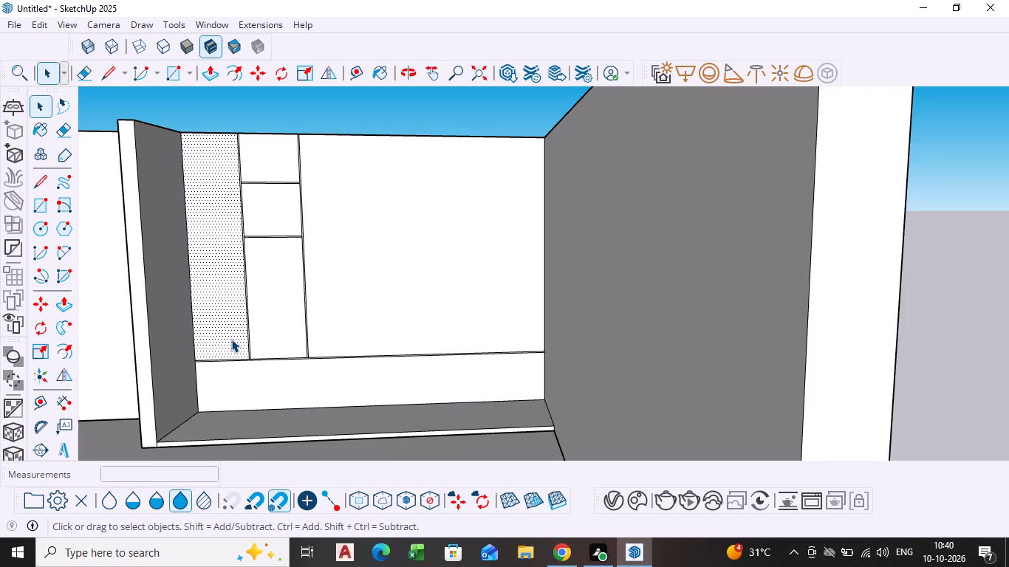
key("p")
left_click(231, 339)
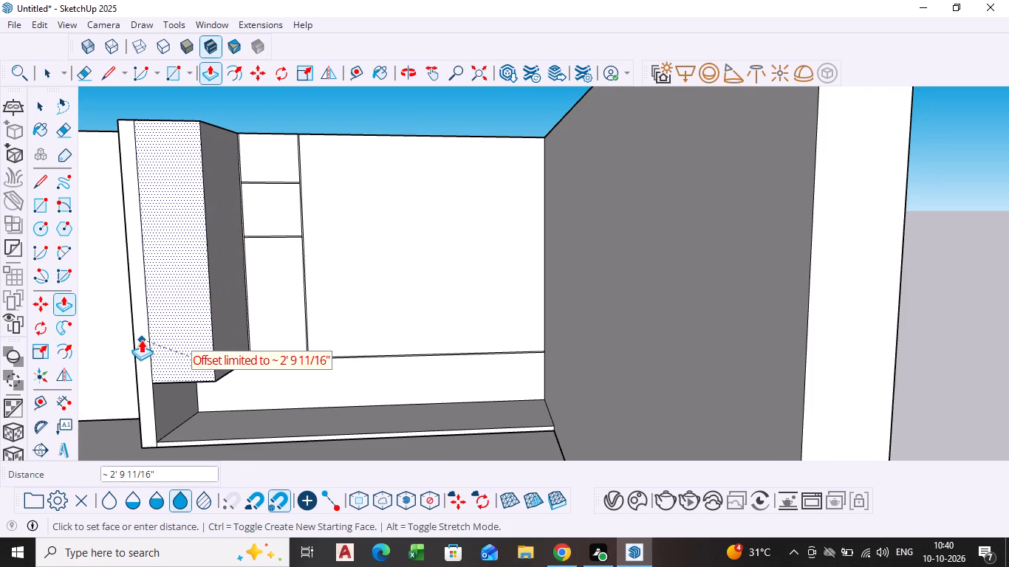
left_click(139, 339)
key("space")
Push/Pull the back wall's lower horizontal band outward about 2' 9 11/16", flush with the projecting tall panel.
left_click(276, 392)
key("p")
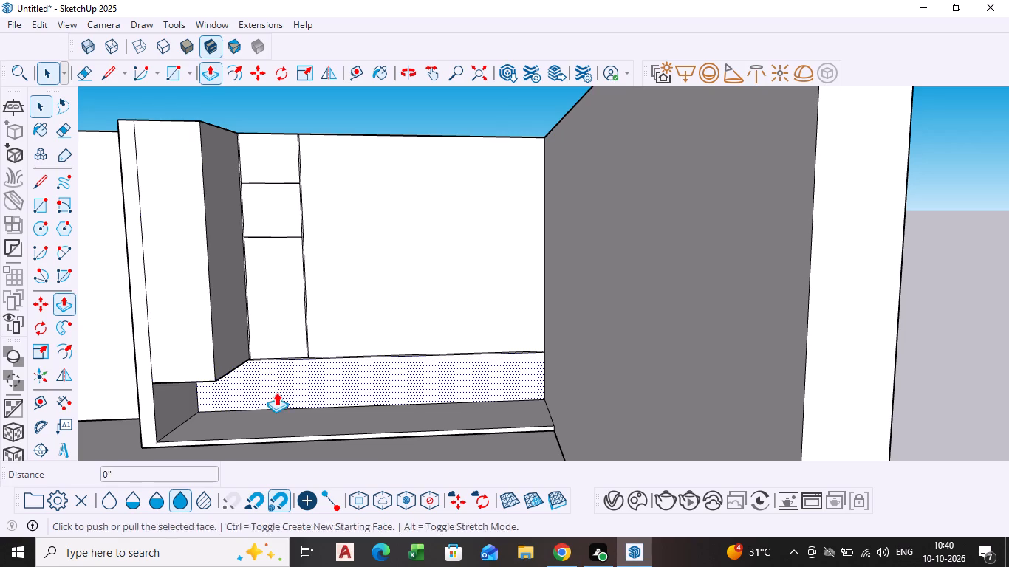
left_click(276, 392)
left_click(185, 351)
scroll(267, 347, "down", 1)
middle_click_drag(267, 347, 341, 370)
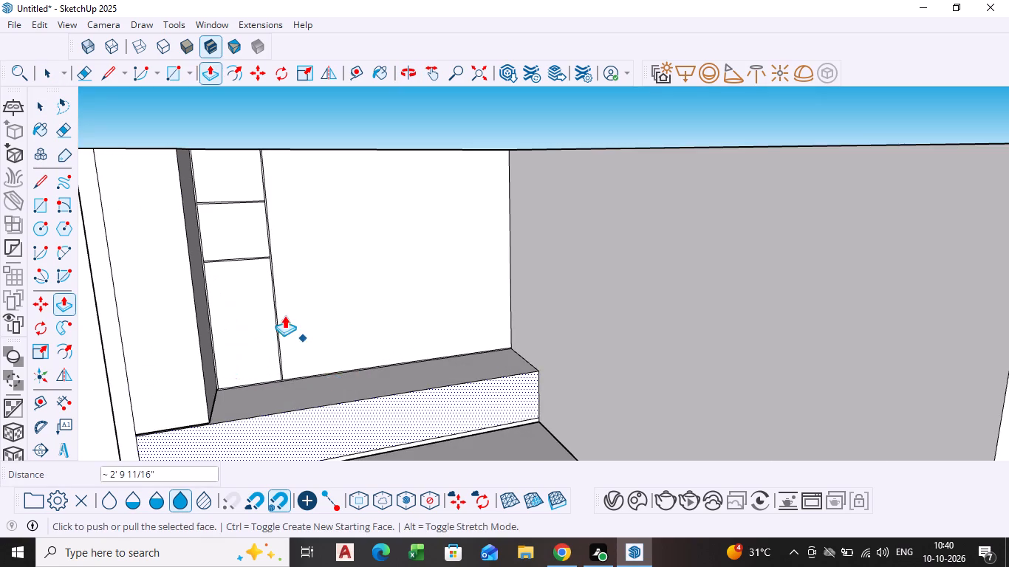
key("space")
Push/Pull the upper horizontal groove strip between the vertical grooves outward about 2' 9 11/16" to form a shelf.
scroll(217, 168, "up", 14)
left_click(236, 215)
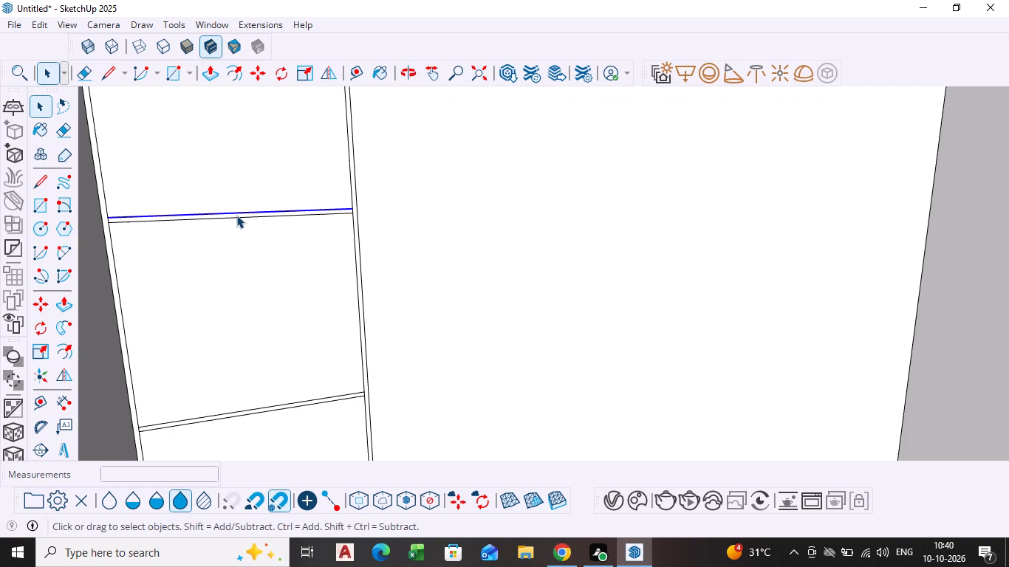
scroll(236, 215, "up", 4)
left_click(237, 215)
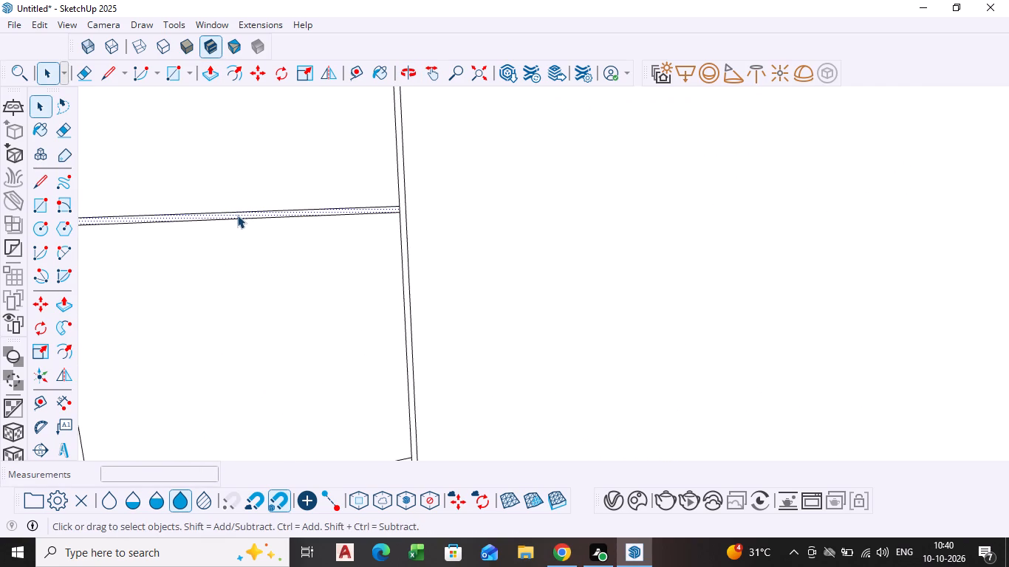
key("p")
left_click(237, 215)
scroll(226, 233, "down", 13)
scroll(131, 261, "down", 6)
middle_click_drag(131, 261, 146, 258)
scroll(146, 258, "down", 5)
middle_click_drag(146, 258, 340, 230, "shift")
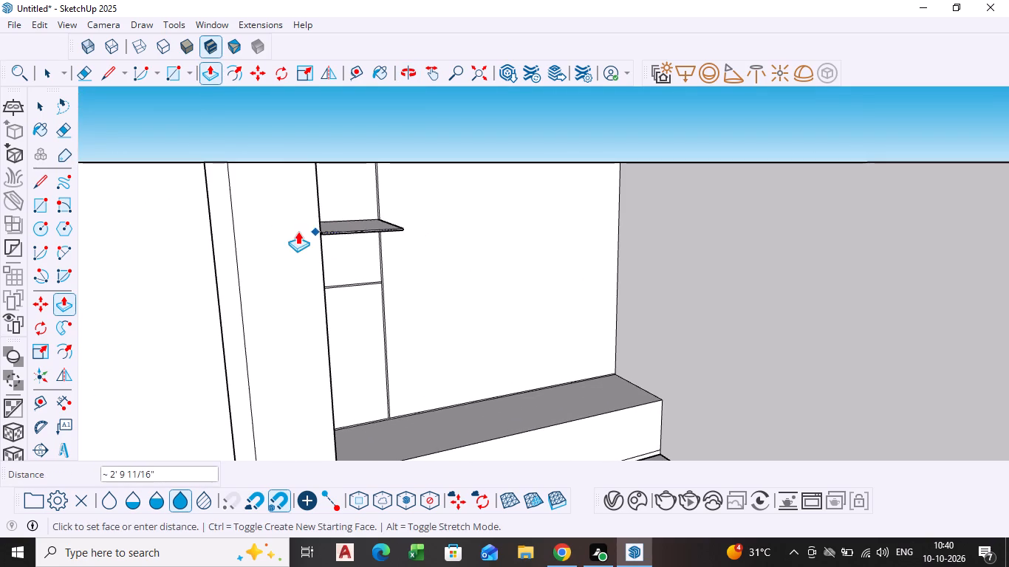
left_click(293, 230)
scroll(362, 292, "up", 20)
key("space")
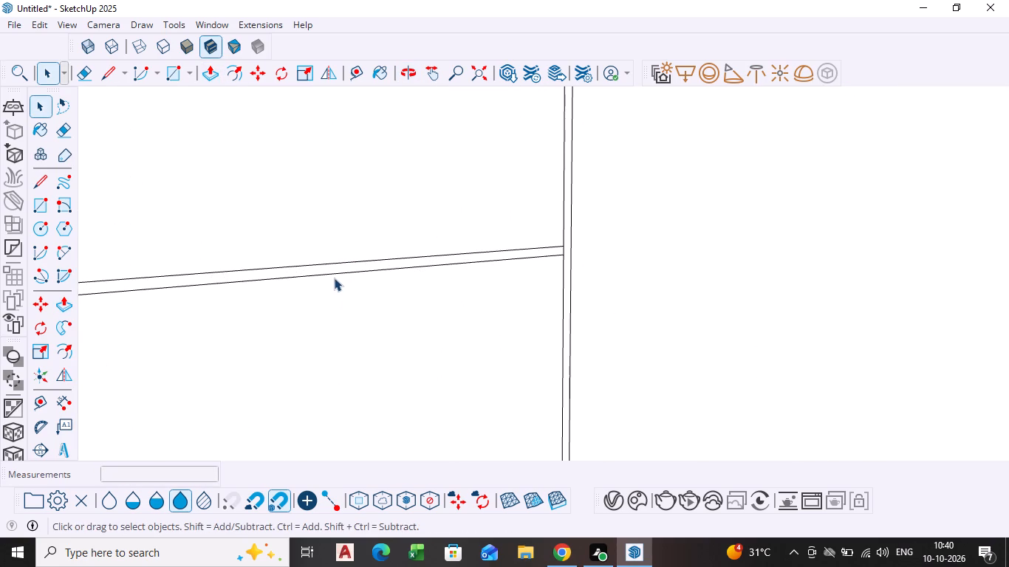
Push/Pull the lower horizontal groove strip between the vertical grooves outward about 2' 9 11/16" to form a second shelf.
left_click(338, 267)
key("p")
left_click(338, 267)
scroll(335, 268, "down", 3)
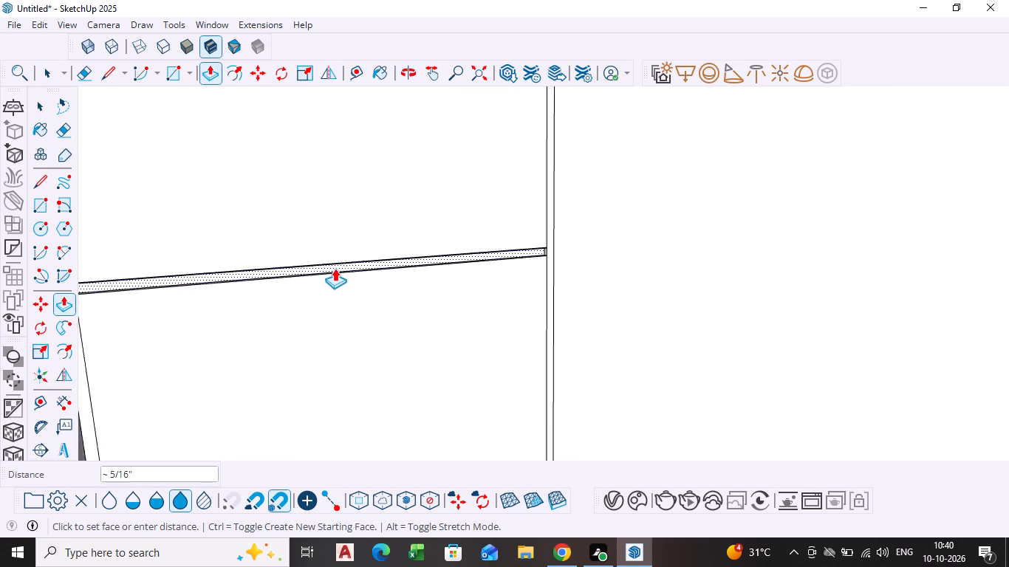
scroll(335, 268, "down", 3)
scroll(115, 255, "down", 6)
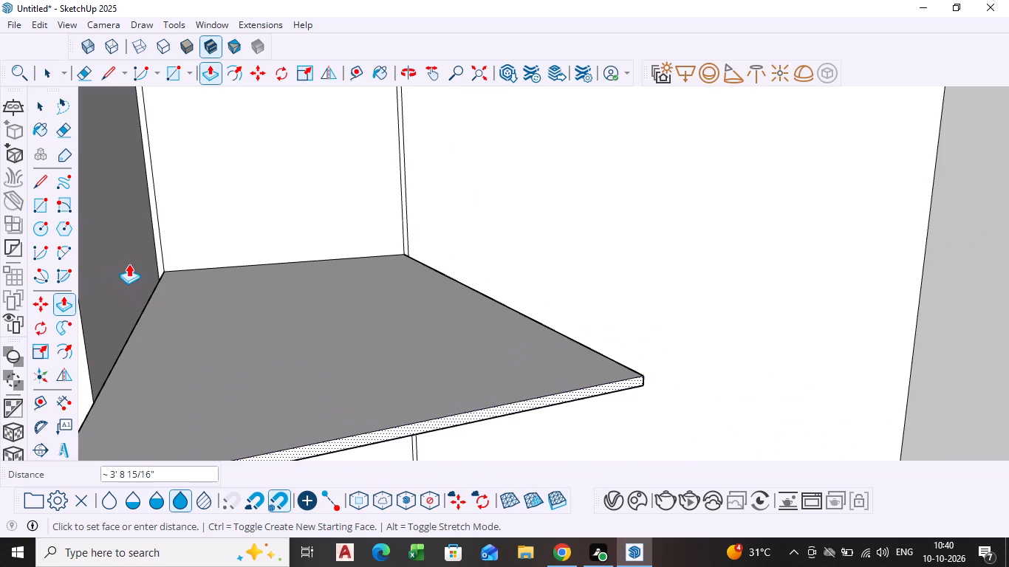
scroll(129, 264, "down", 15)
middle_click_drag(130, 268, 256, 251)
scroll(256, 251, "up", 1, "shift")
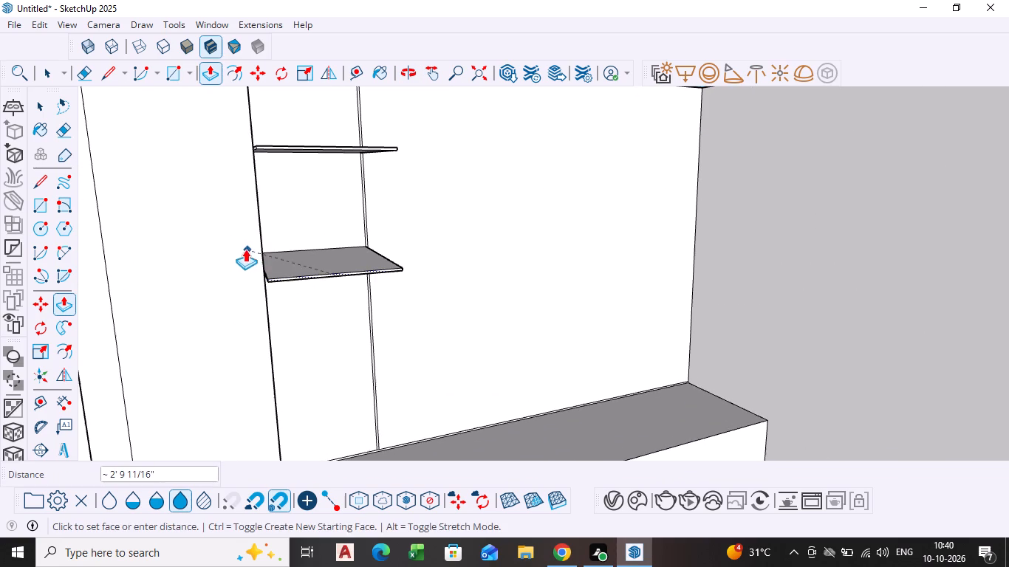
left_click(233, 244)
Push/Pull the vertical groove strip at the shelves' free ends outward about 2' 9 11/16" to form a divider flush with the tall panel.
middle_click_drag(324, 331, 161, 321)
scroll(391, 296, "up", 10)
key("space")
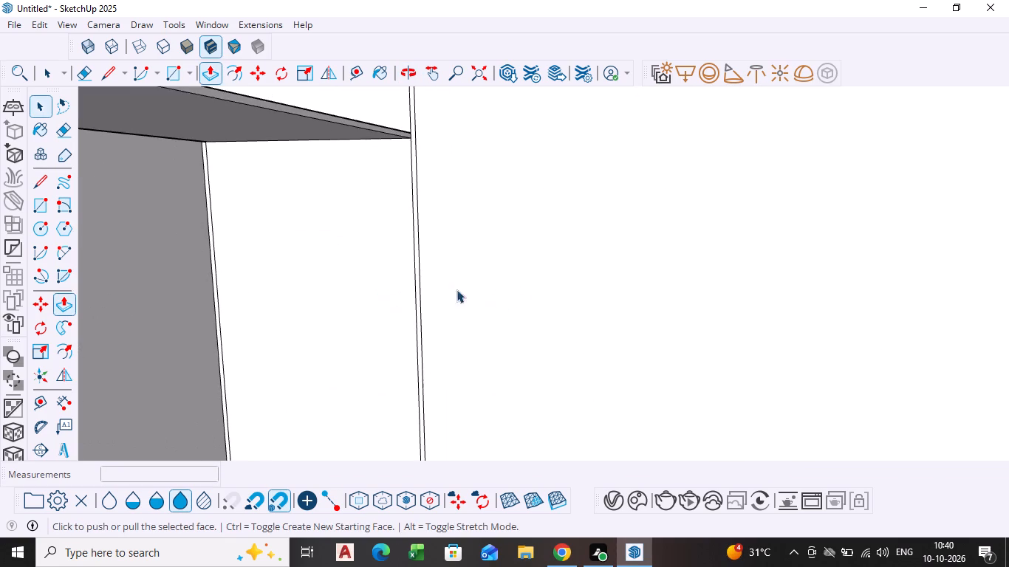
scroll(425, 290, "up", 5)
left_click(413, 293)
key("p")
left_click(413, 293)
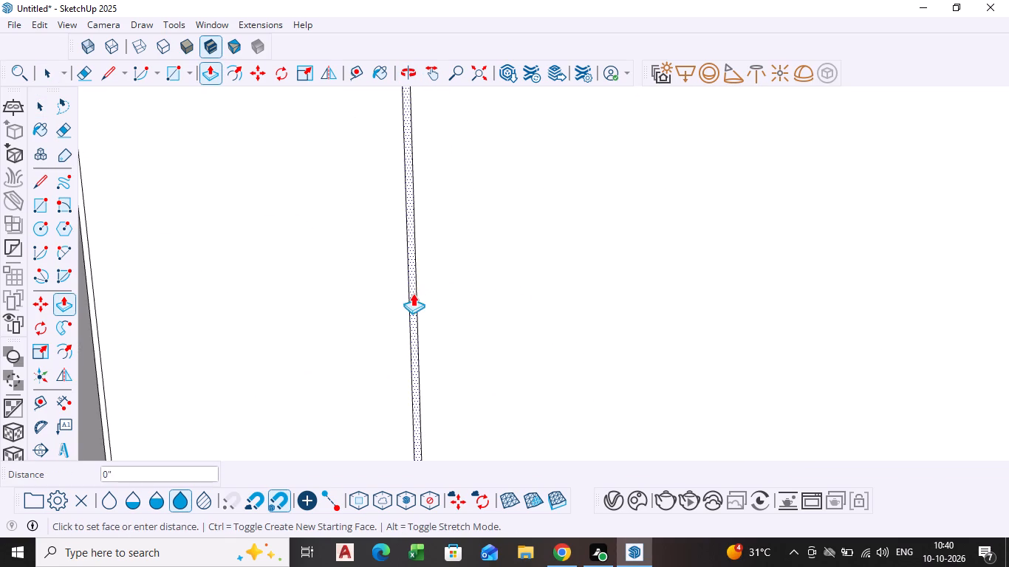
scroll(344, 302, "down", 20)
scroll(344, 302, "down", 3)
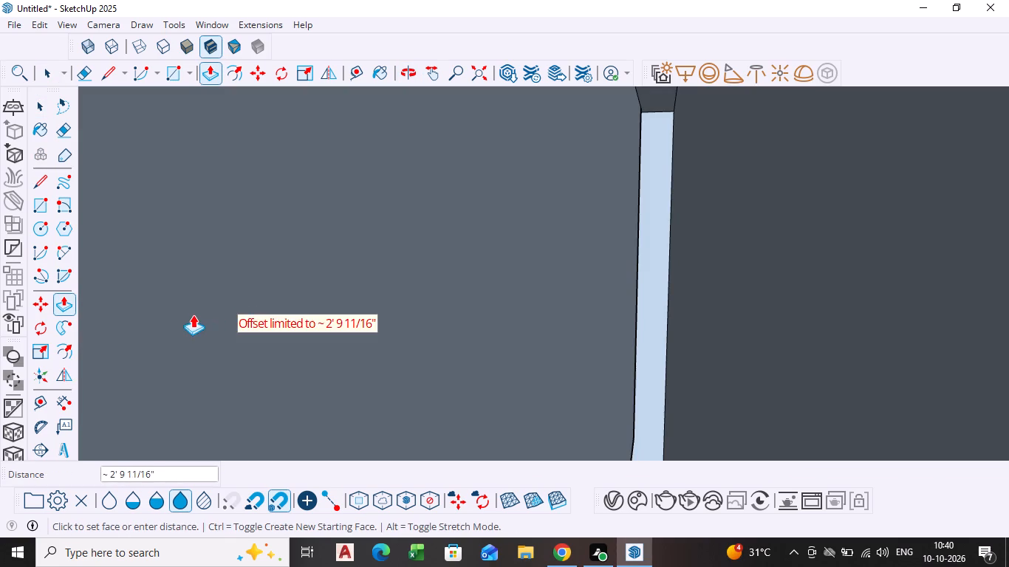
scroll(193, 315, "down", 5)
left_click(482, 61)
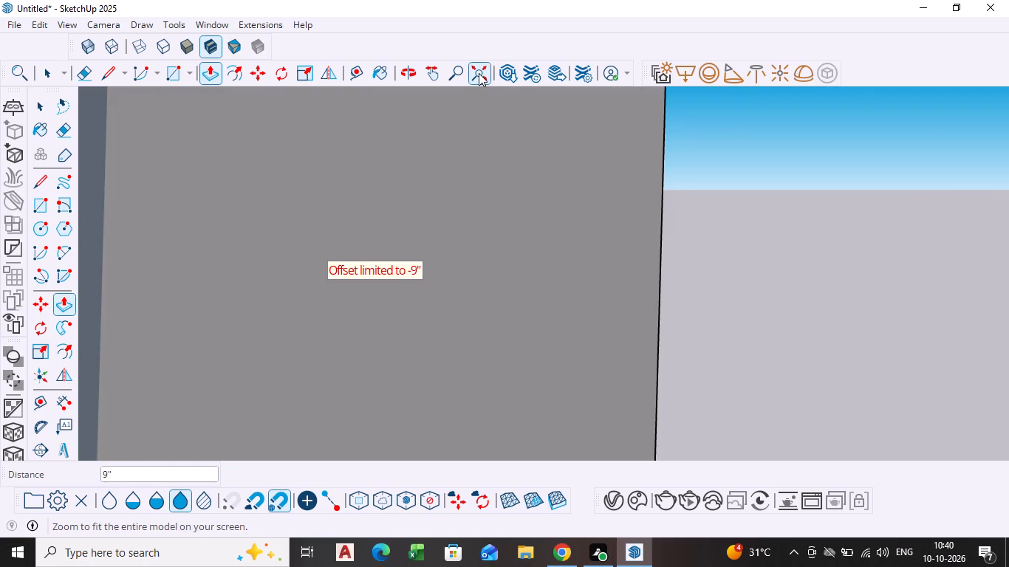
left_click(479, 73)
scroll(669, 266, "down", 4)
middle_click_drag(670, 263, 89, 394, "shift")
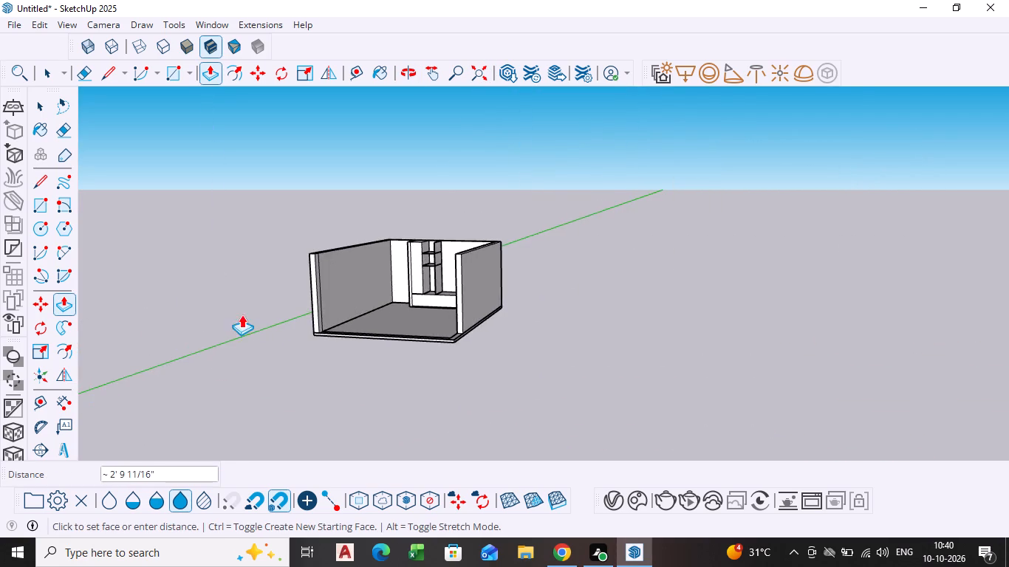
scroll(242, 314, "up", 5)
scroll(490, 238, "up", 6)
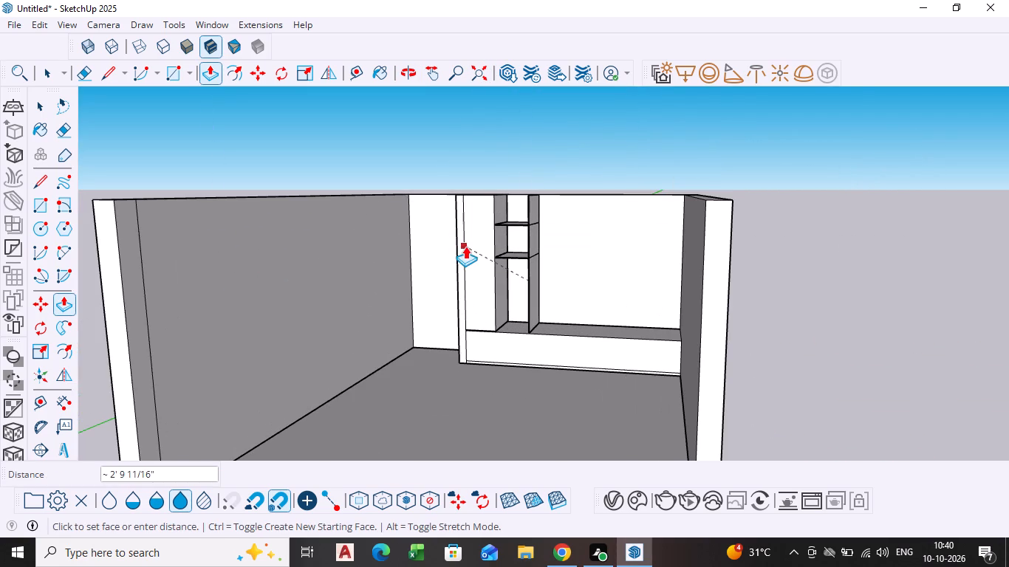
left_click(470, 248)
key("space")
left_click(606, 151)
Examine the joints where the tall panel and vertical divider meet the top of the projecting base.
middle_click_drag(535, 309, 524, 314)
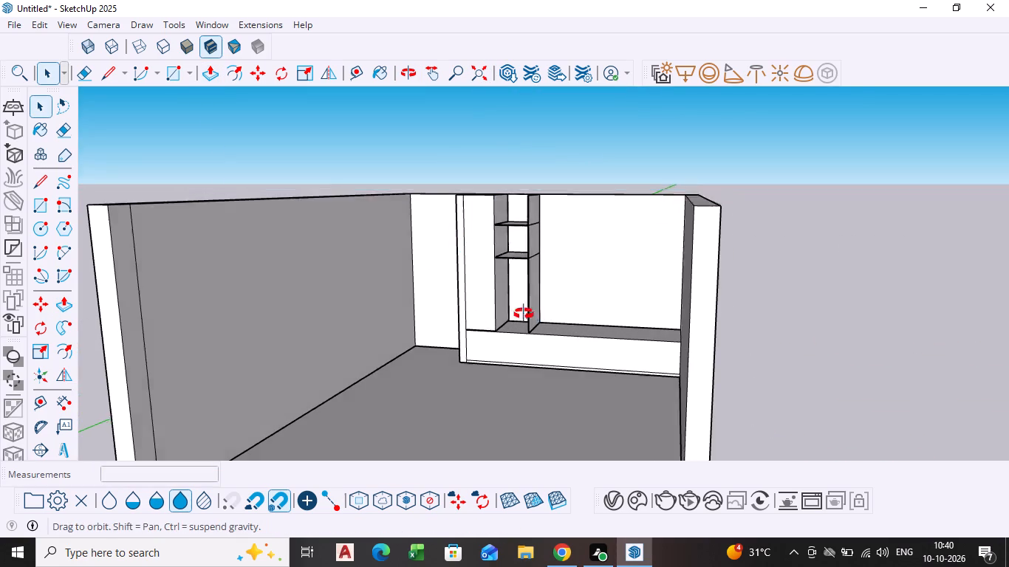
middle_click_drag(524, 314, 676, 317)
scroll(530, 305, "up", 9)
scroll(541, 312, "down", 2)
middle_click_drag(541, 312, 488, 340)
scroll(530, 333, "down", 6)
middle_click_drag(530, 333, 348, 351, "shift")
middle_click_drag(270, 398, 271, 368)
scroll(281, 373, "up", 9)
middle_click_drag(291, 397, 290, 369)
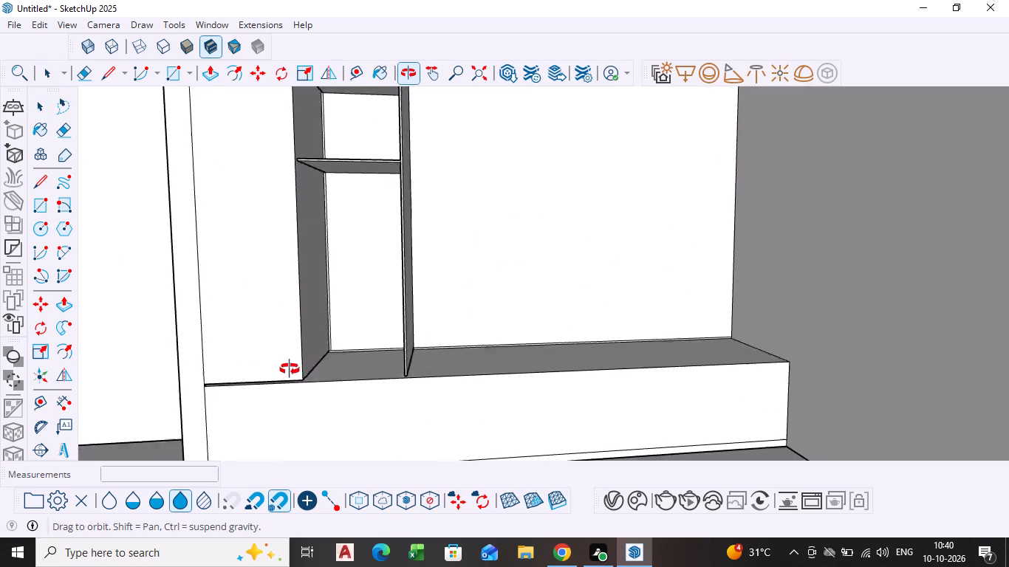
middle_click_drag(290, 369, 299, 363)
scroll(306, 385, "up", 15)
middle_click_drag(294, 371, 285, 352)
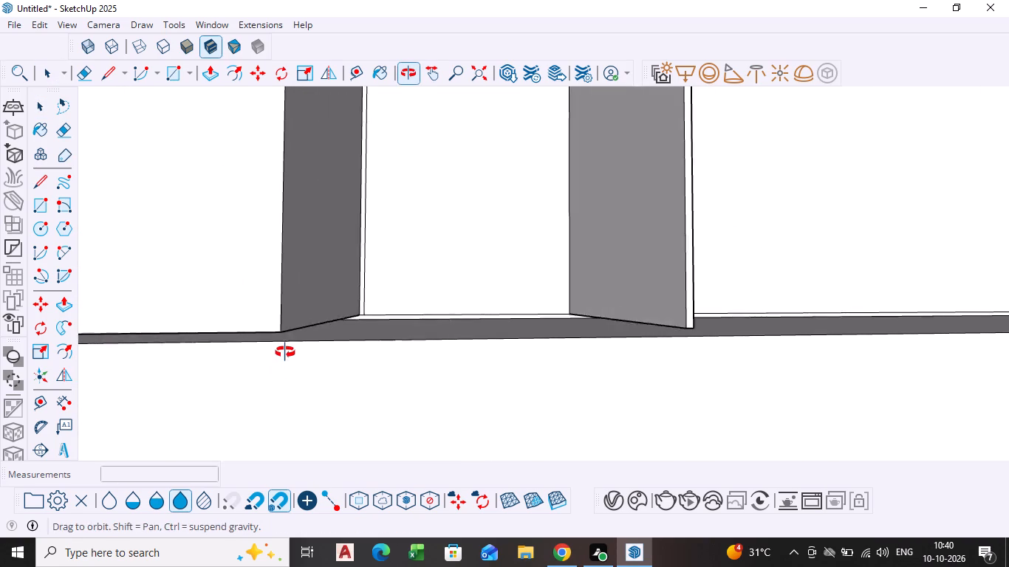
middle_click_drag(285, 352, 287, 351)
scroll(281, 317, "up", 6)
middle_click_drag(281, 317, 285, 304)
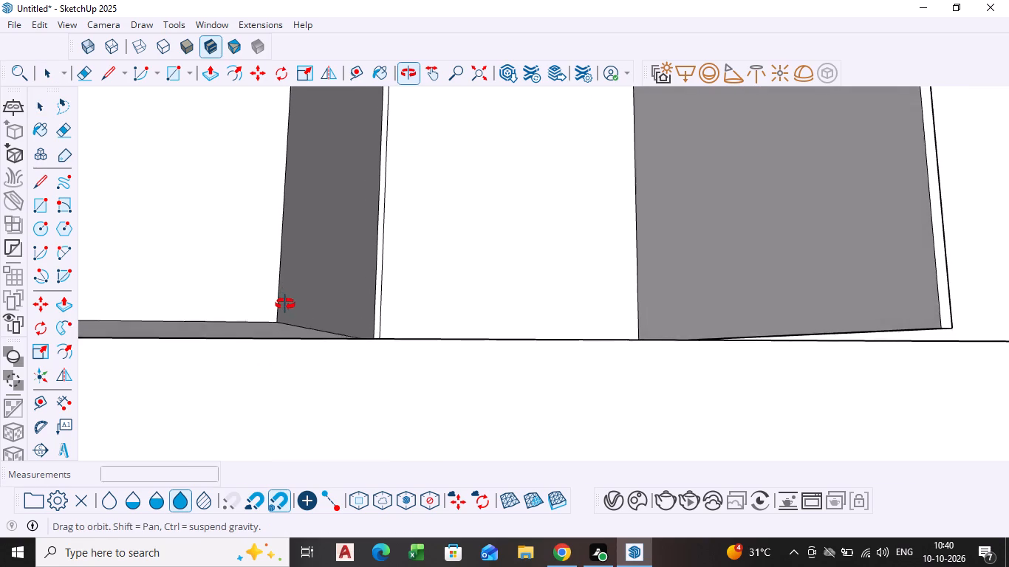
middle_click_drag(285, 304, 285, 308)
scroll(284, 327, "up", 4)
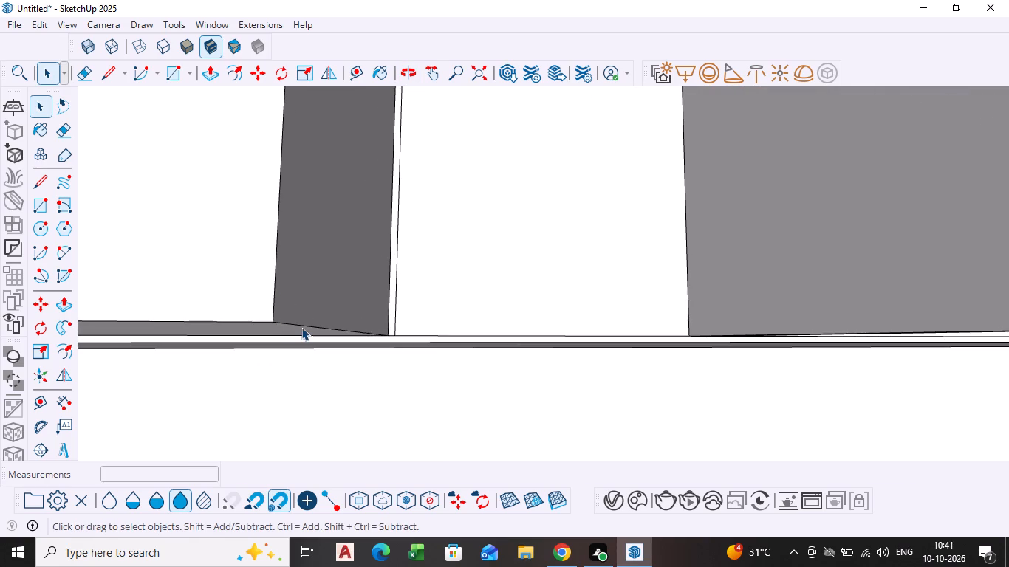
scroll(366, 311, "down", 5)
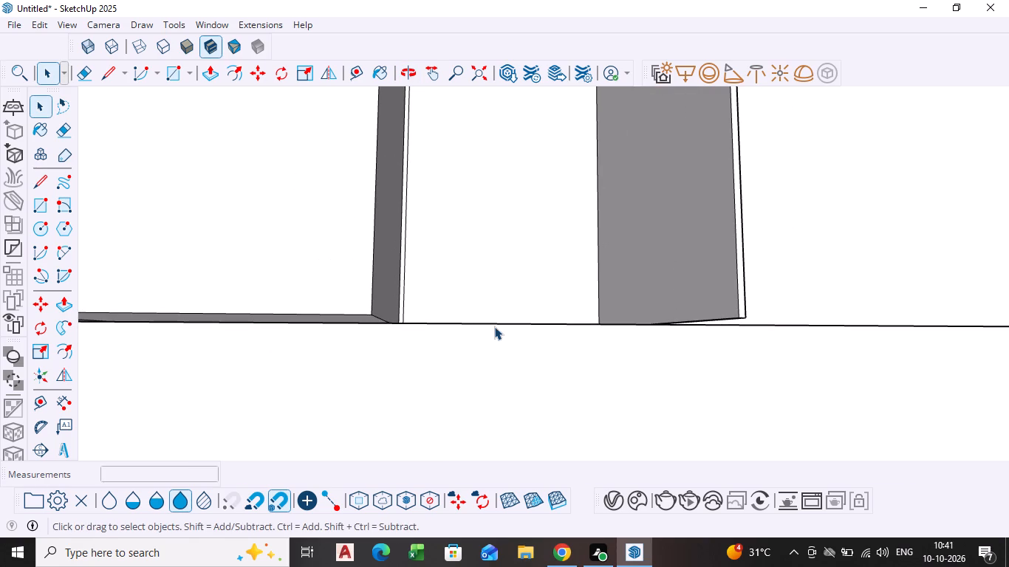
scroll(450, 324, "down", 8)
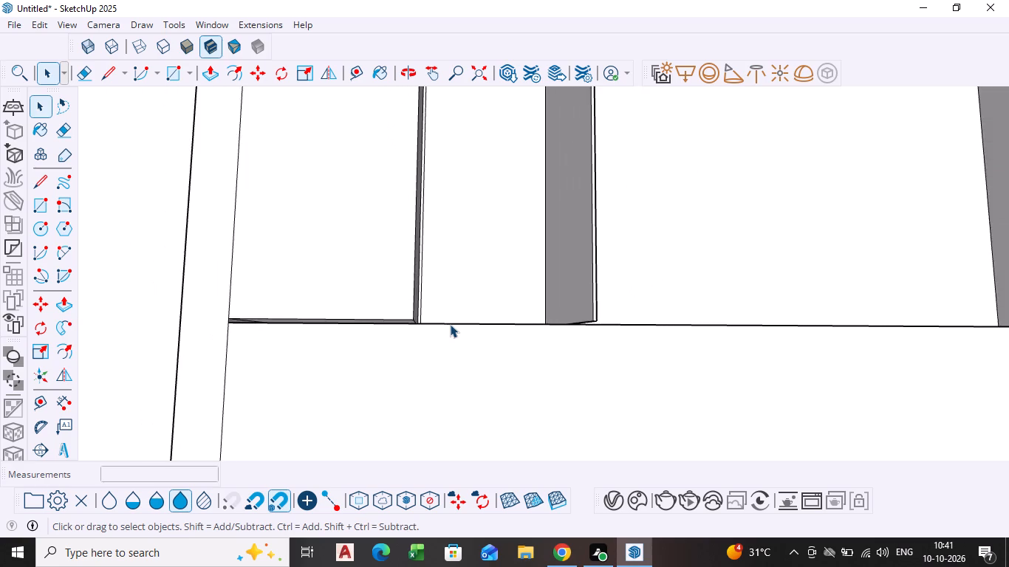
middle_click_drag(454, 329, 448, 440)
middle_click_drag(519, 402, 401, 362)
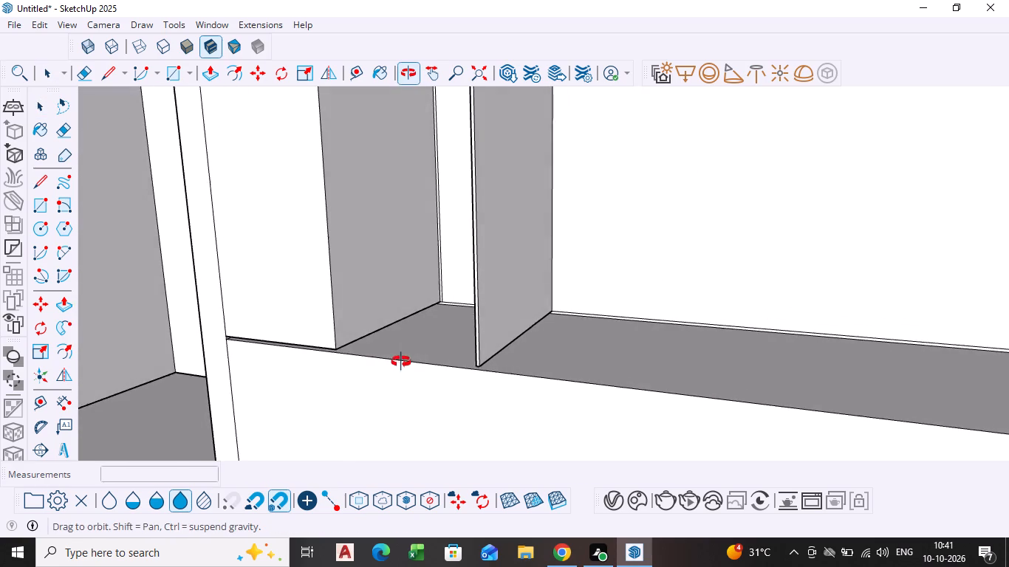
middle_click_drag(401, 362, 400, 362)
scroll(405, 357, "down", 8)
middle_click_drag(410, 363, 526, 373)
scroll(532, 369, "down", 5)
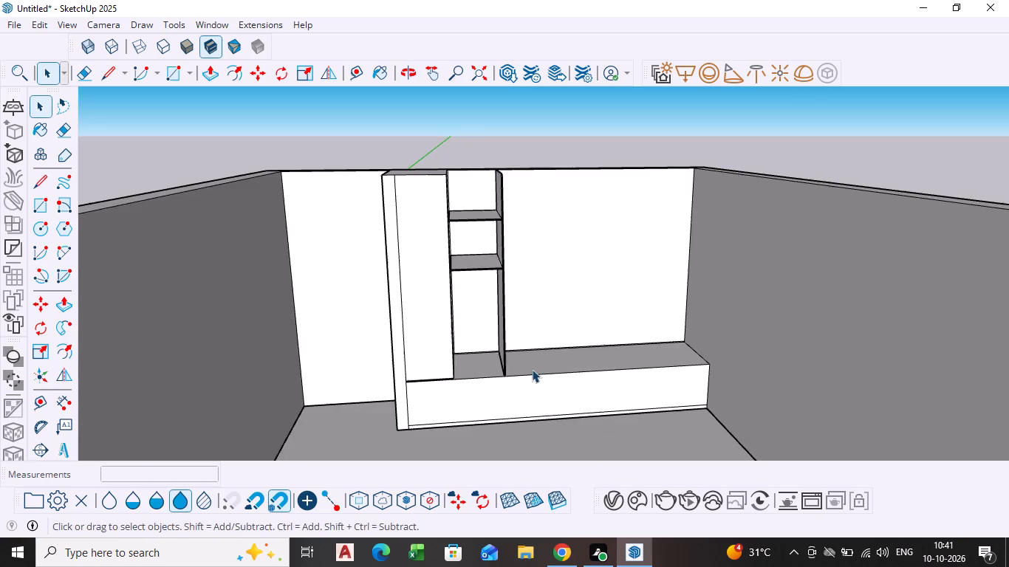
middle_click_drag(531, 369, 341, 342)
scroll(344, 342, "down", 1, "shift")
scroll(264, 322, "up", 3)
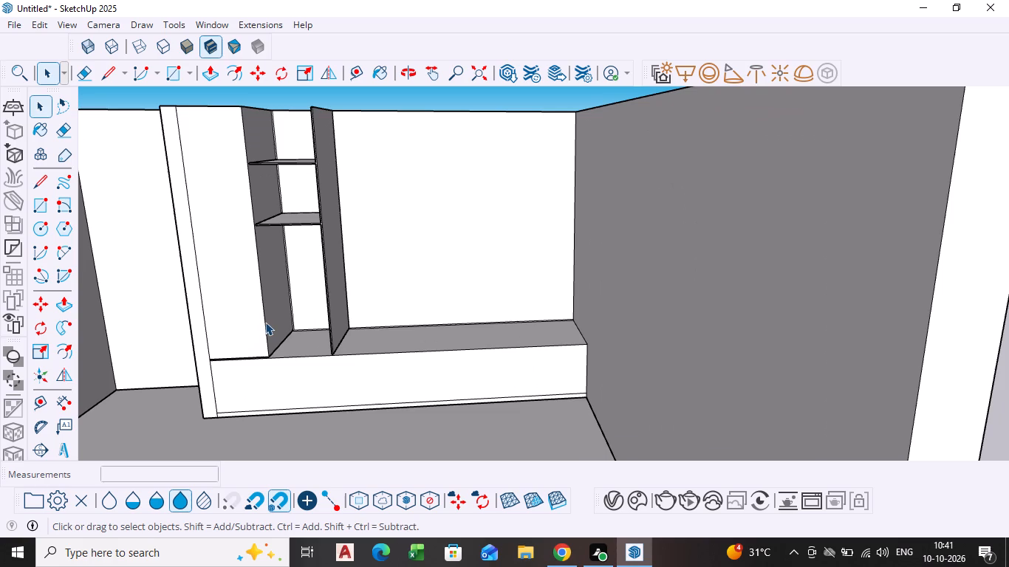
Copy the vertical edge at the partition end of the base front about 3' 10" along it, in line with the vertical divider.
middle_click_drag(306, 426, 305, 425)
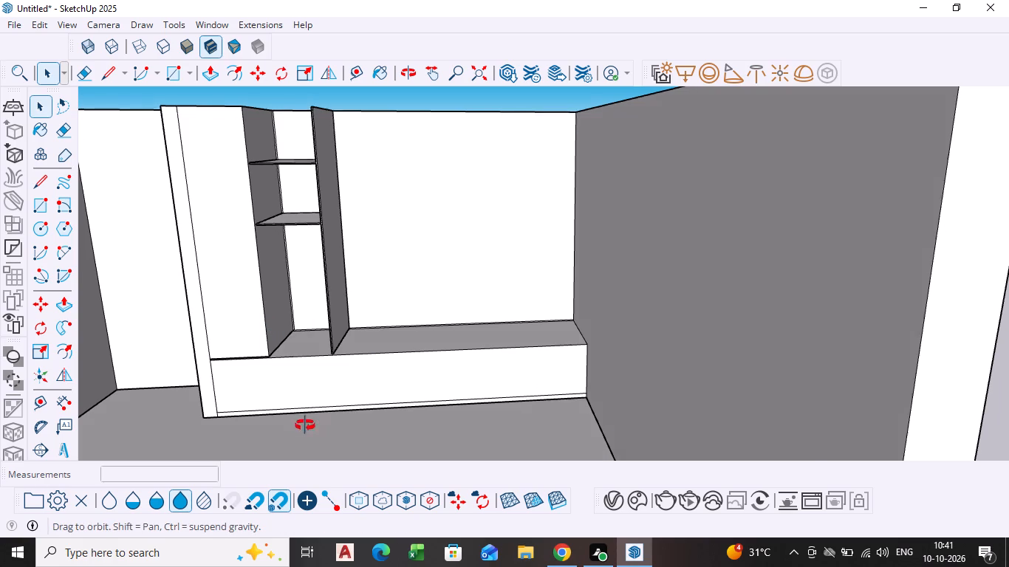
middle_click_drag(305, 425, 309, 382)
scroll(279, 392, "up", 4)
middle_click_drag(259, 409, 227, 375, "shift")
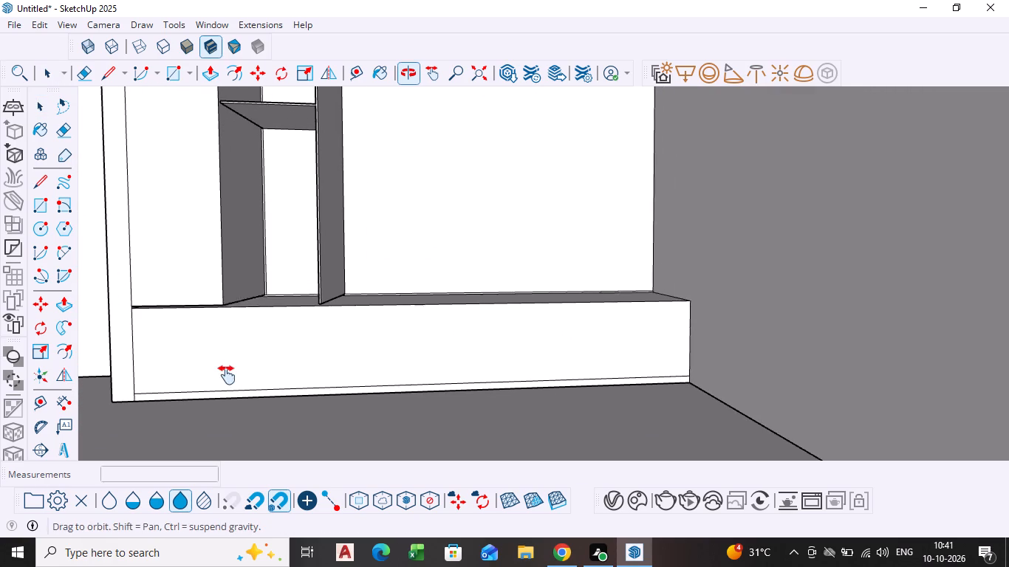
middle_click_drag(227, 375, 236, 374, "shift")
scroll(150, 357, "up", 3)
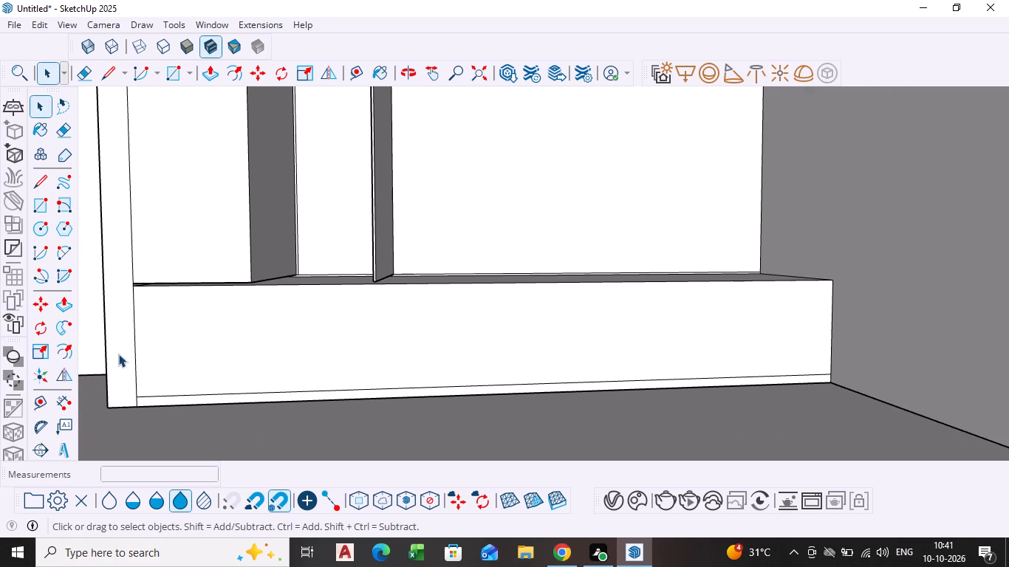
middle_click_drag(149, 365, 163, 367)
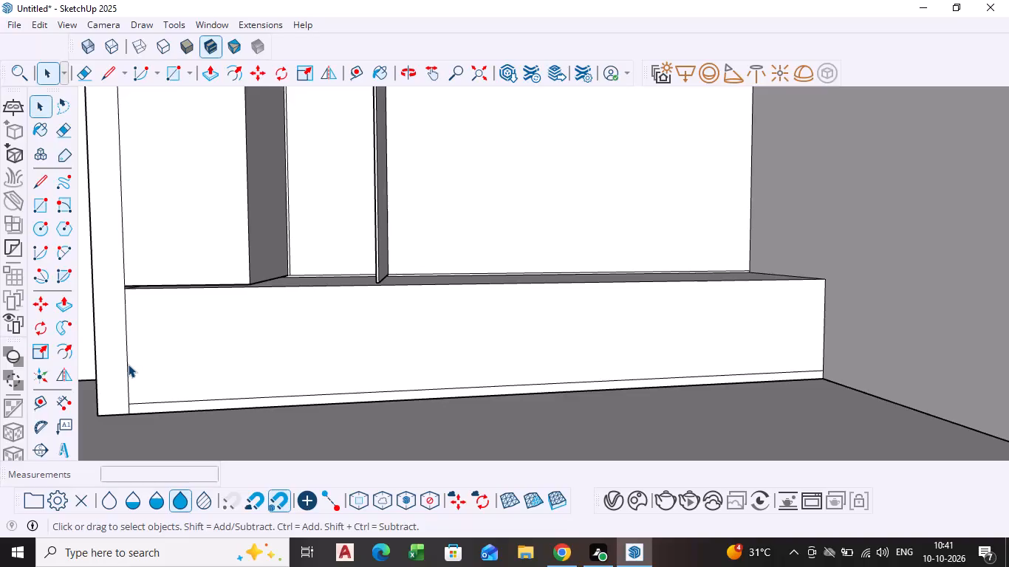
left_click(128, 364)
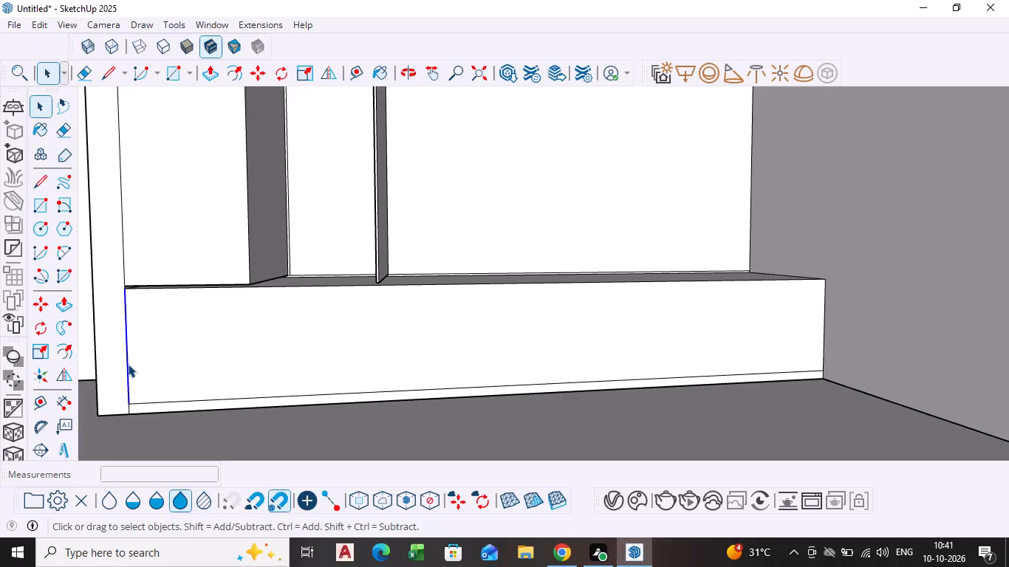
key("m")
left_click(128, 364)
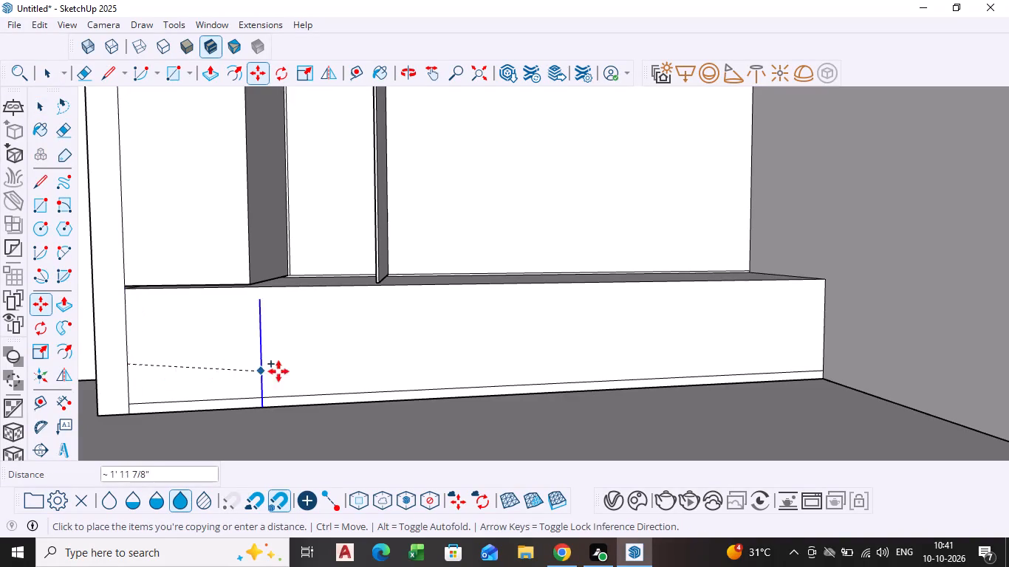
left_click(377, 356)
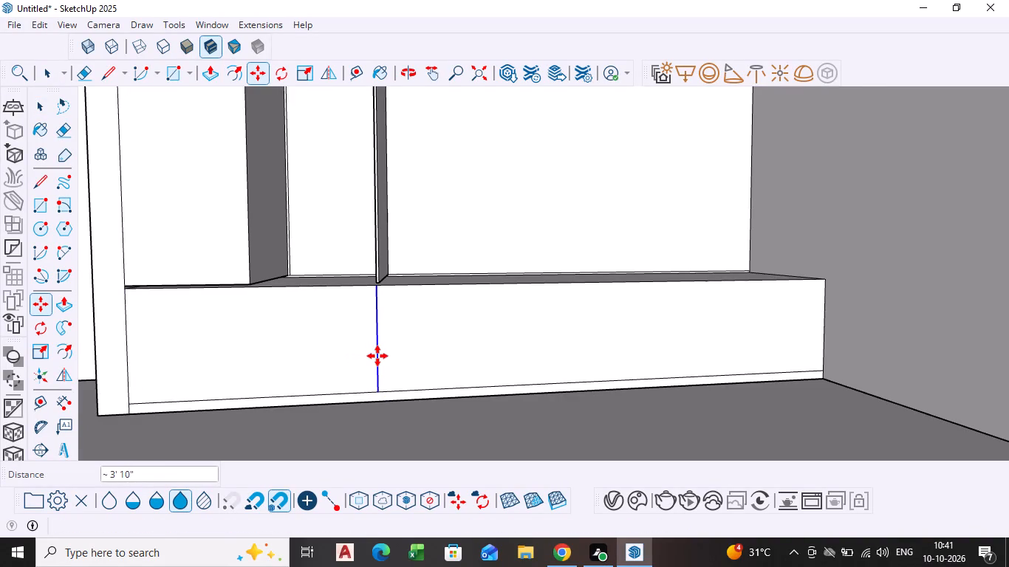
Push/Pull the underside of the vertical divider down 1/2" to meet the top of the base.
scroll(377, 356, "up", 8)
key("space")
middle_click_drag(373, 244, 434, 261)
scroll(440, 207, "up", 5)
middle_click_drag(440, 207, 440, 206)
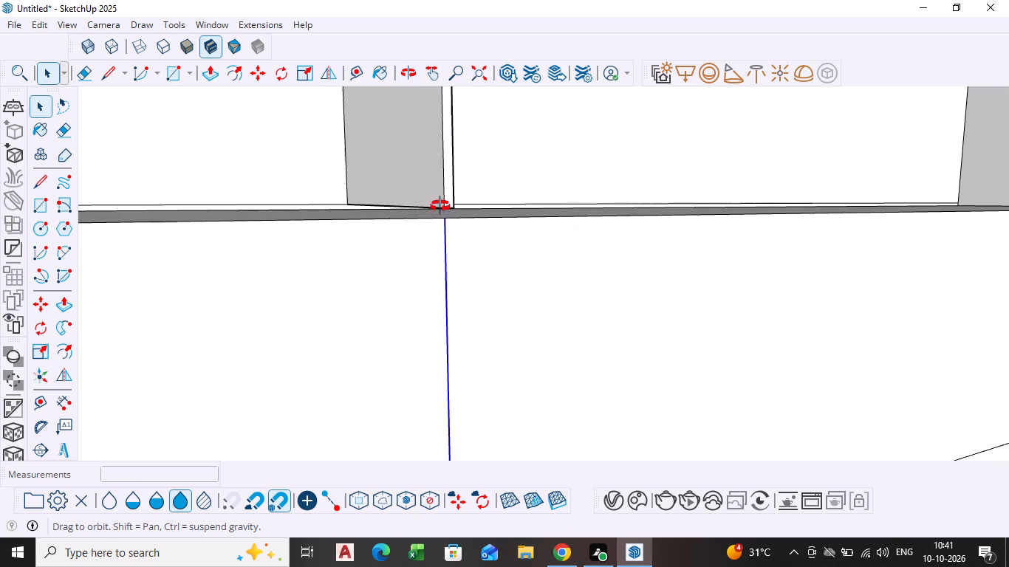
middle_click_drag(440, 206, 419, 202)
scroll(408, 210, "up", 6)
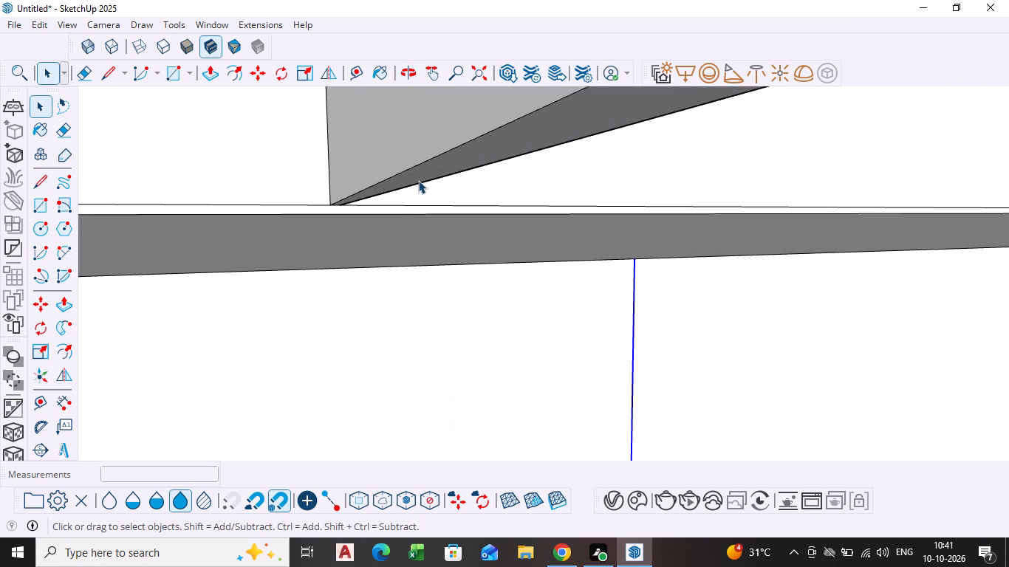
left_click(418, 178)
key("p")
left_click(418, 178)
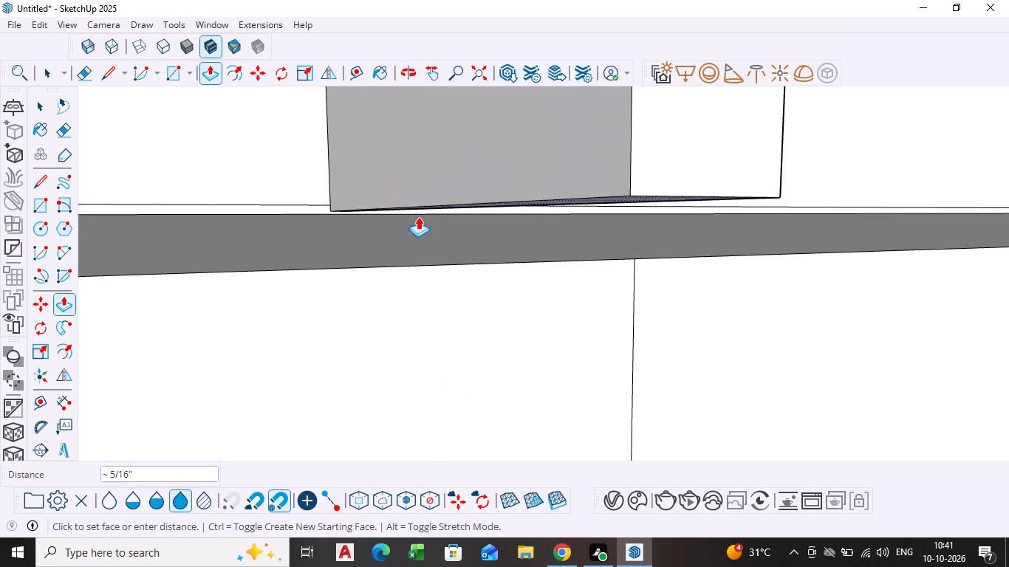
left_click(418, 241)
Push/Pull the underside of the tall projecting panel down 1/2" to meet the top of the base.
scroll(304, 271, "down", 11)
middle_click_drag(304, 271, 572, 222, "shift")
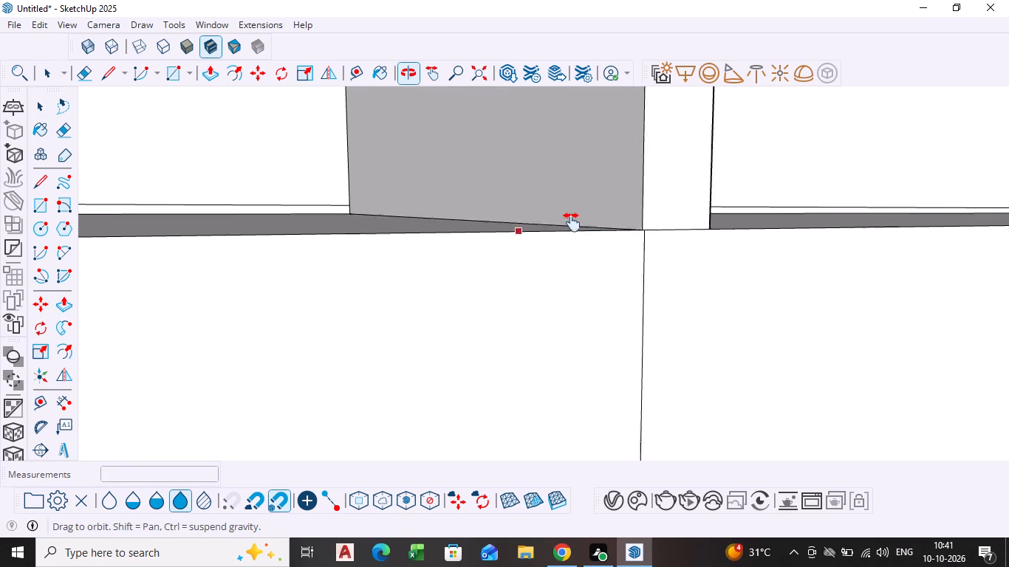
middle_click_drag(572, 222, 584, 220, "shift")
scroll(323, 242, "down", 20)
scroll(323, 242, "down", 16)
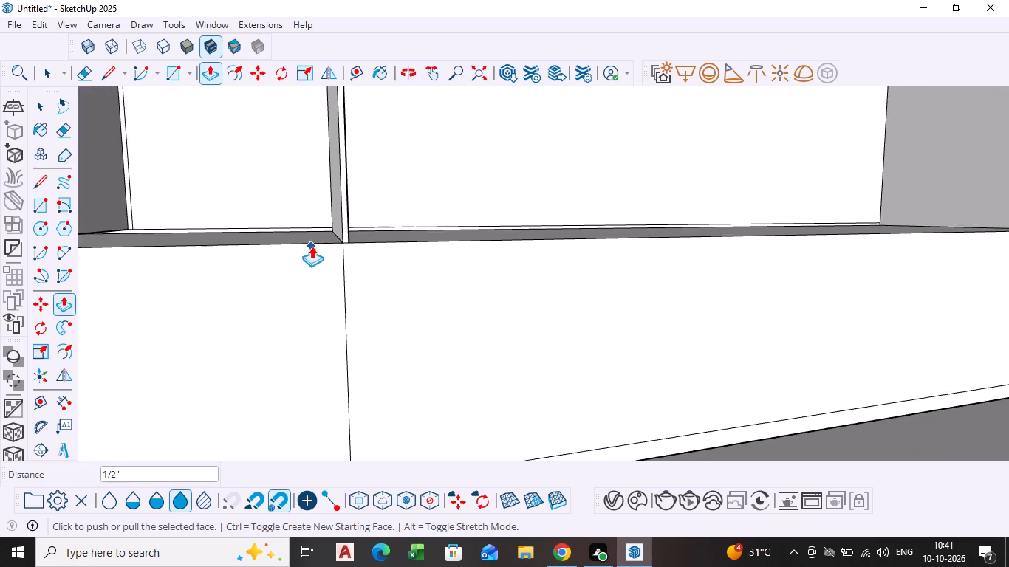
scroll(312, 246, "down", 3)
middle_click_drag(310, 244, 593, 242, "shift")
scroll(397, 268, "up", 5)
middle_click_drag(392, 258, 384, 248)
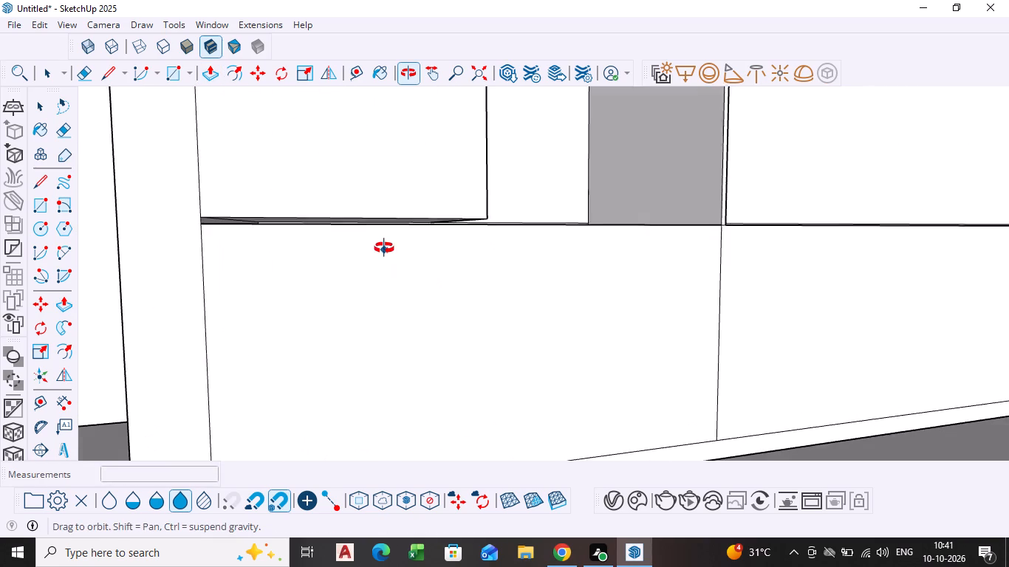
middle_click_drag(384, 248, 384, 241)
scroll(386, 230, "up", 10)
key("space")
scroll(398, 190, "up", 5)
left_click(398, 189)
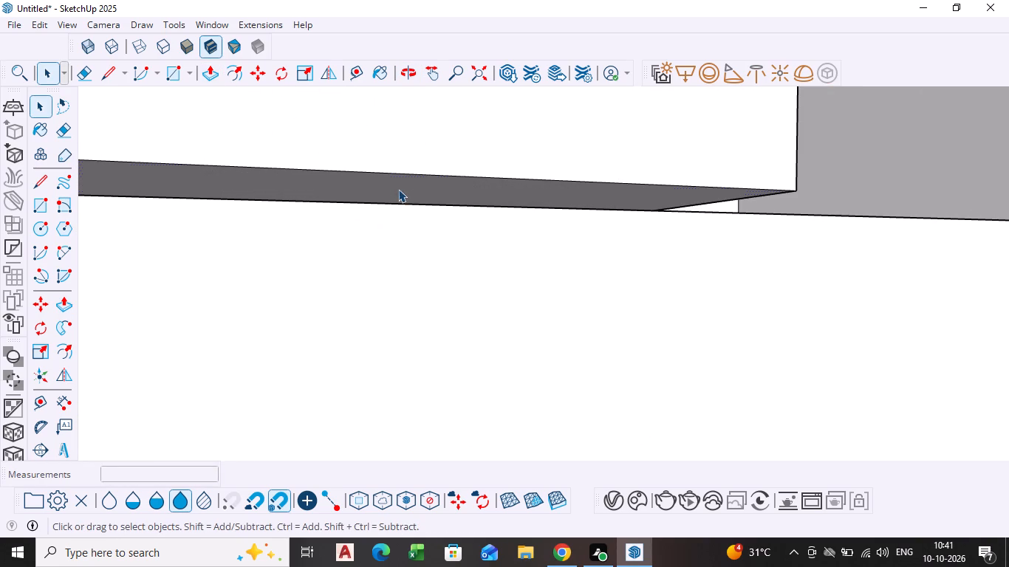
key("p")
left_click(398, 189)
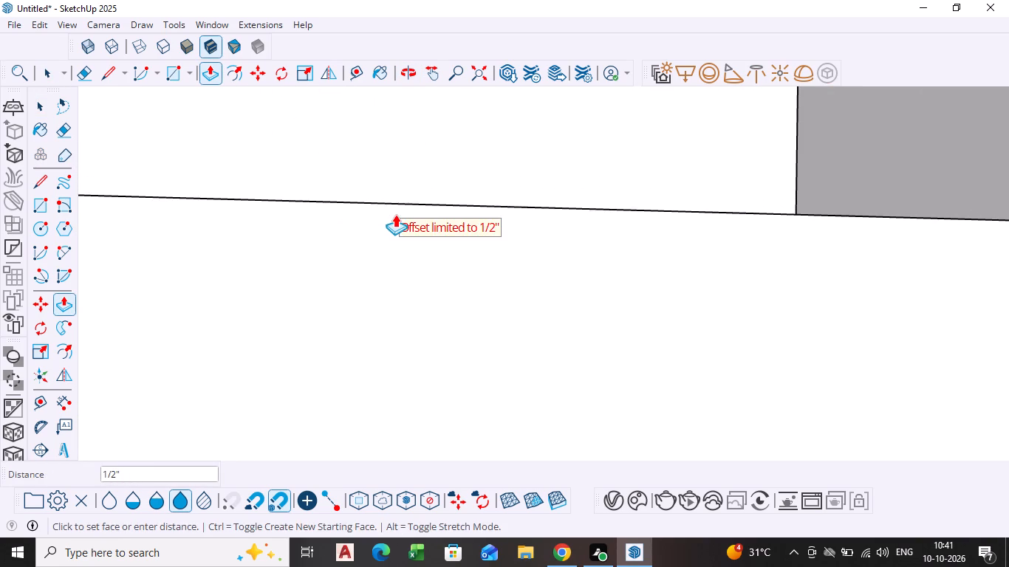
left_click(395, 214)
scroll(389, 230, "down", 20)
scroll(389, 230, "down", 10)
middle_click_drag(561, 271, 522, 291)
scroll(522, 291, "down", 1)
key("space")
left_click(205, 315)
scroll(733, 323, "down", 7)
middle_click_drag(637, 320, 555, 338)
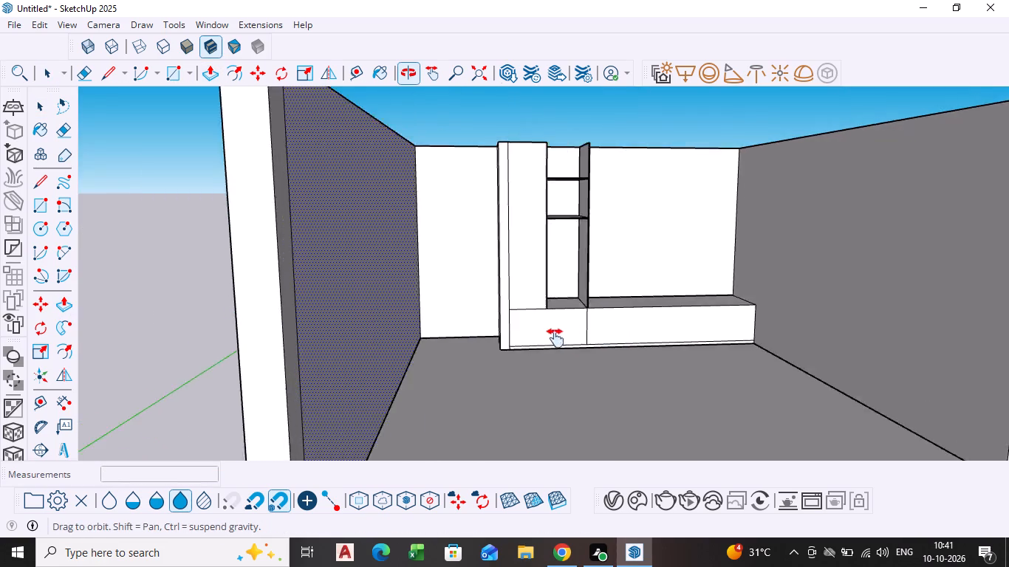
Copy the vertical edge on the base front below the divider 1/2" along the face toward the side wall.
middle_click_drag(555, 338, 451, 338)
scroll(433, 309, "up", 10)
scroll(509, 377, "up", 5)
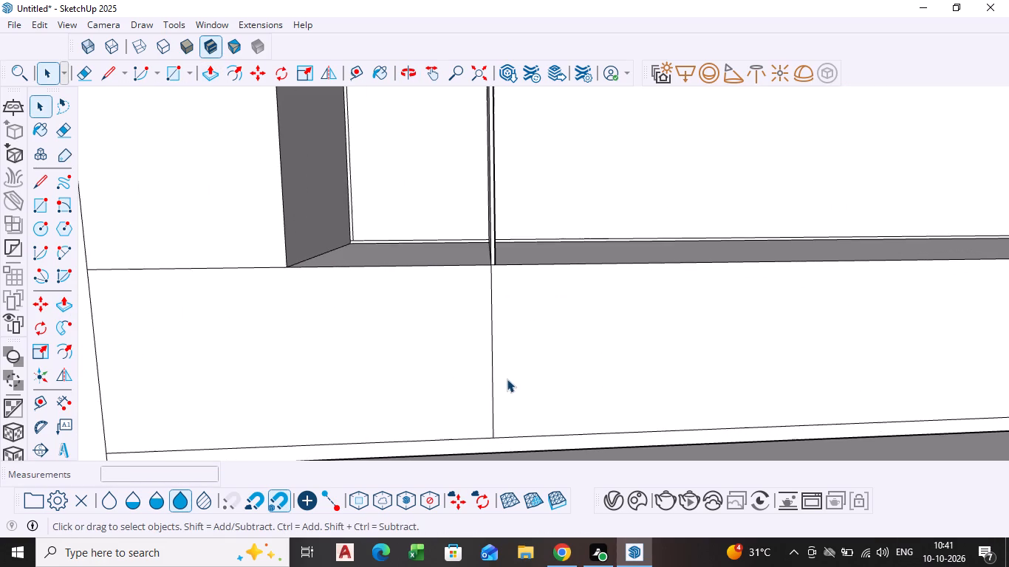
middle_click_drag(507, 379, 406, 322)
scroll(405, 326, "up", 4)
left_click(386, 344)
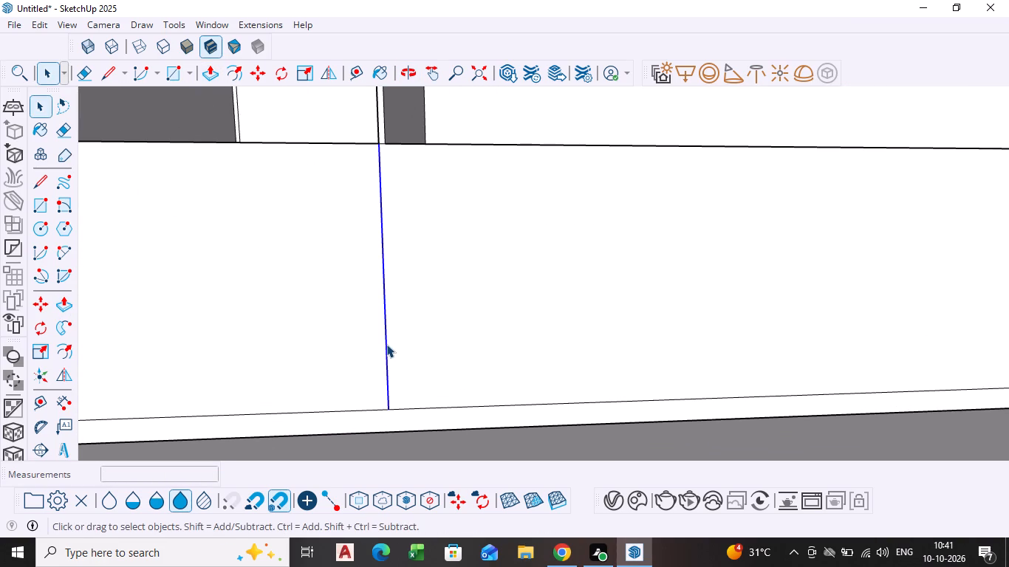
key("m")
left_click(386, 344)
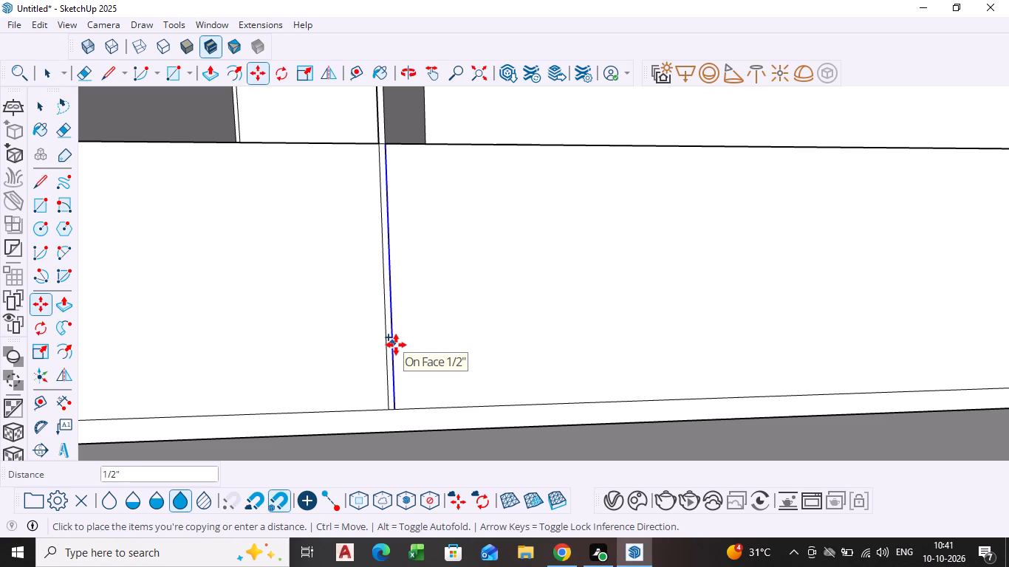
left_click(396, 345)
scroll(427, 351, "down", 13)
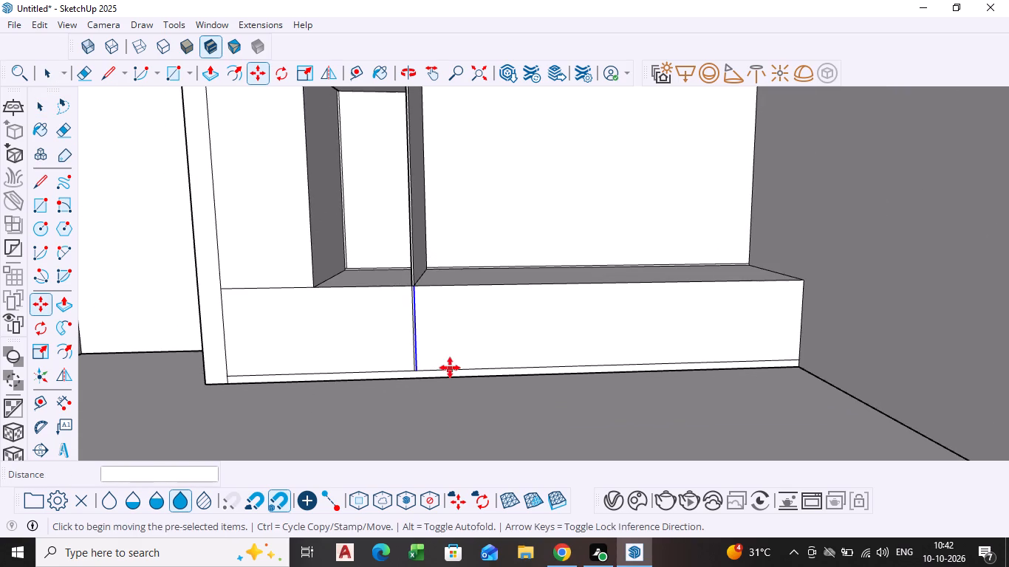
key("space")
scroll(450, 368, "down", 5)
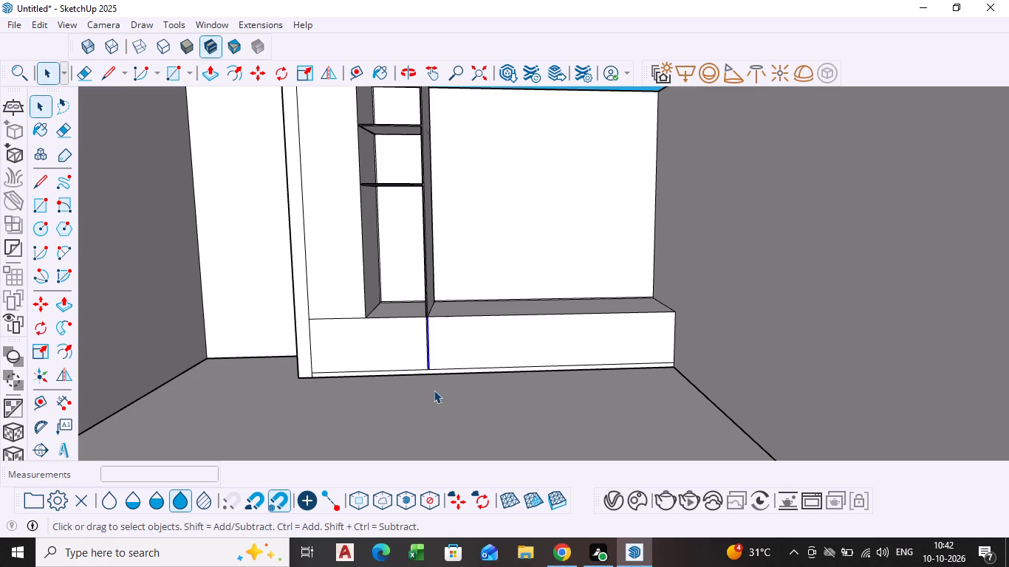
Copy the pair of vertical edges about 8' 7 1/4" along the base front to its far end, dividing the distance by 3.
scroll(454, 366, "up", 9)
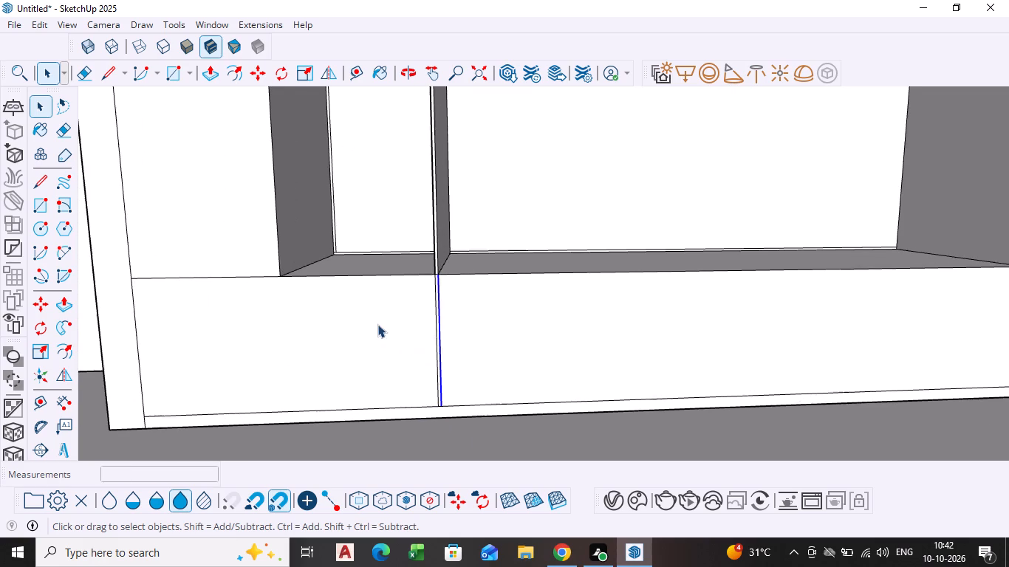
scroll(436, 341, "up", 4)
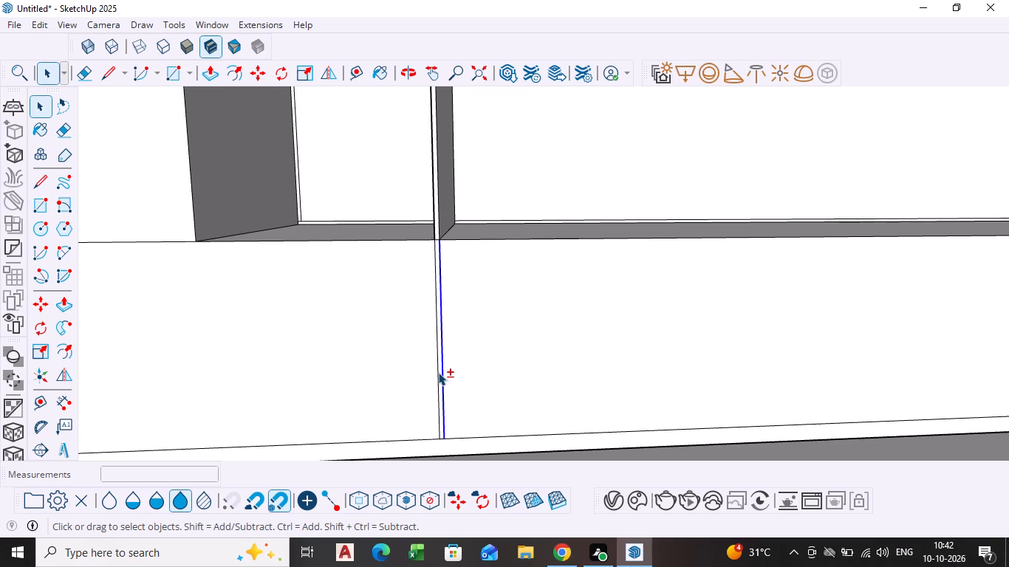
left_click(438, 372, "shift")
key("m")
left_click(438, 372)
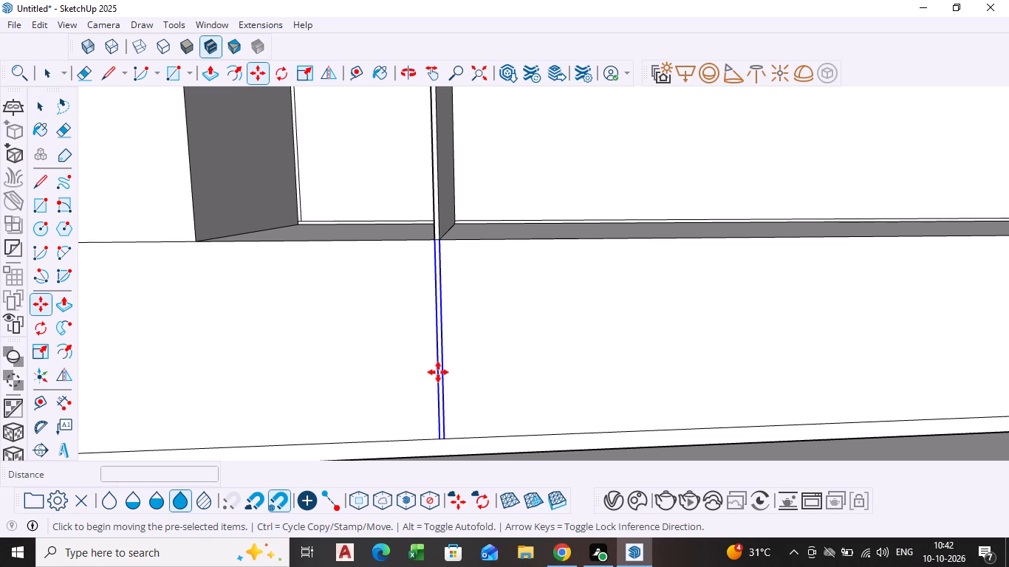
key("Escape")
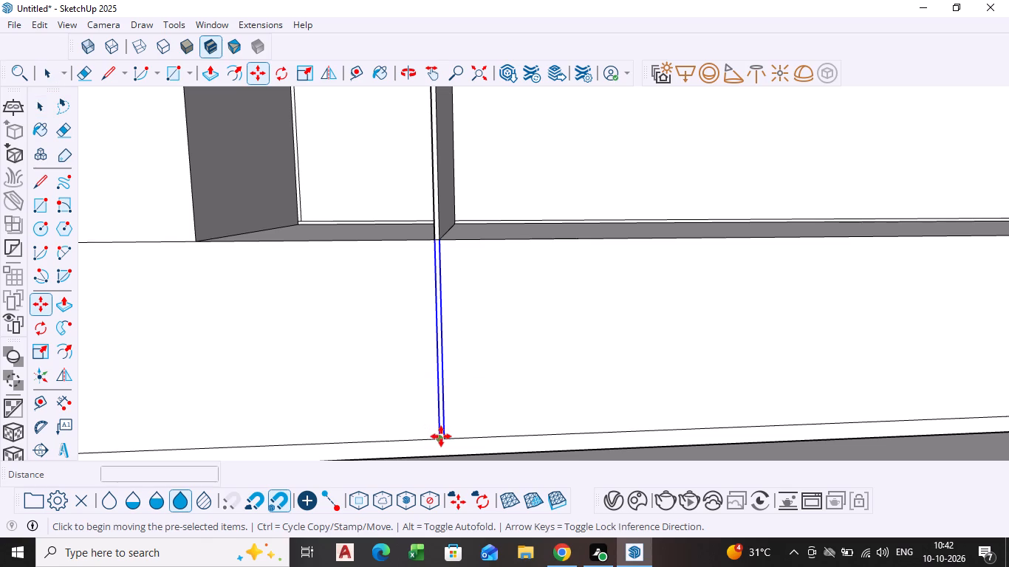
left_click(441, 436)
scroll(502, 432, "down", 6)
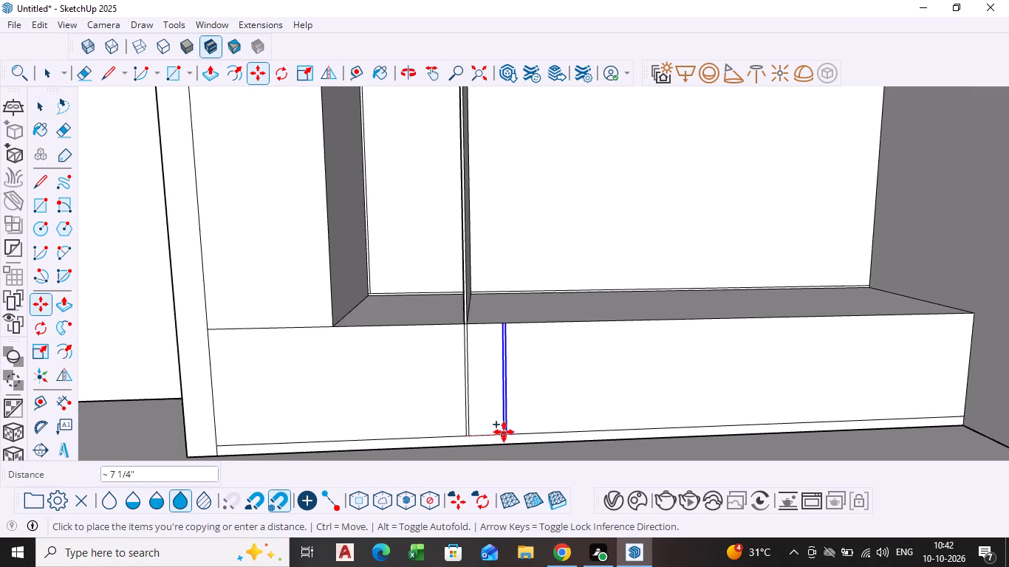
scroll(504, 432, "down", 1)
middle_click_drag(504, 432, 152, 380, "shift")
scroll(389, 374, "up", 4)
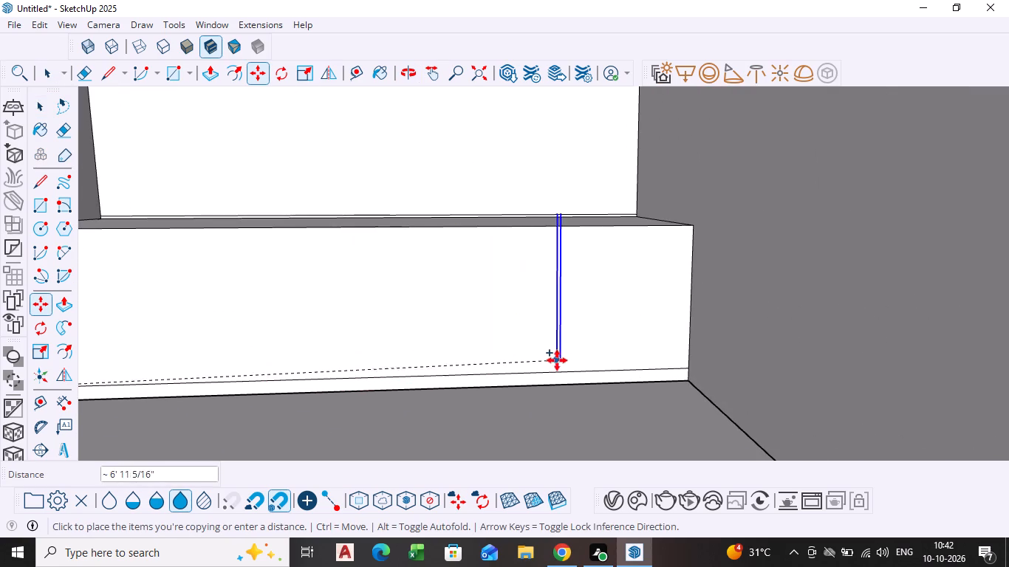
scroll(667, 368, "up", 5)
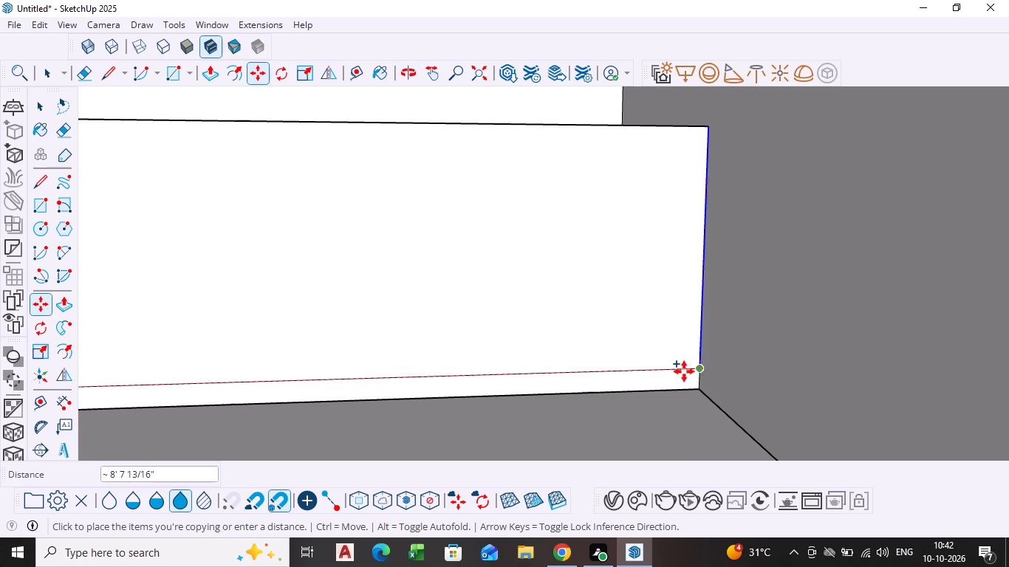
scroll(681, 369, "up", 6)
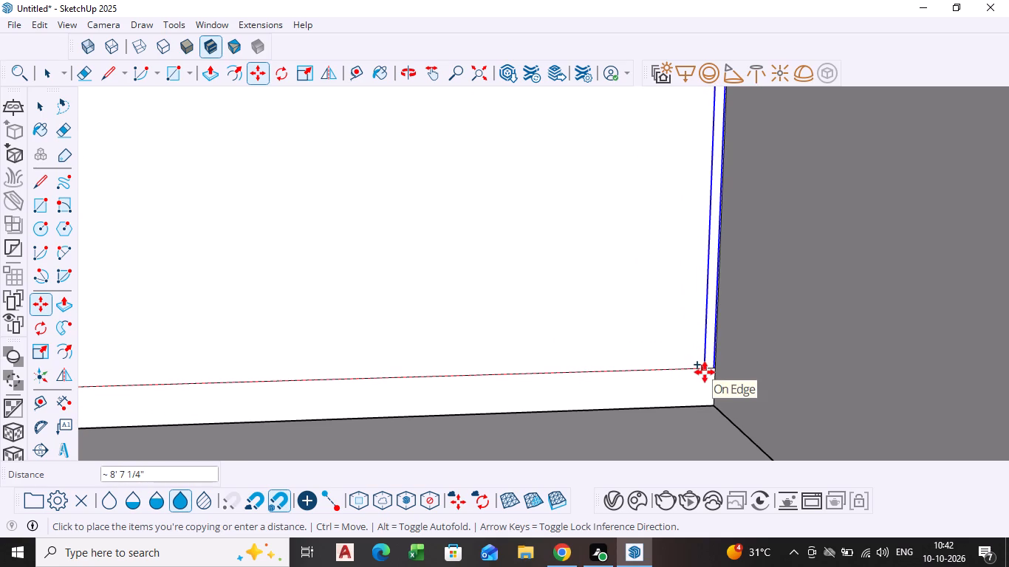
left_click(705, 372)
type("/3")
key("Return")
scroll(697, 372, "down", 13)
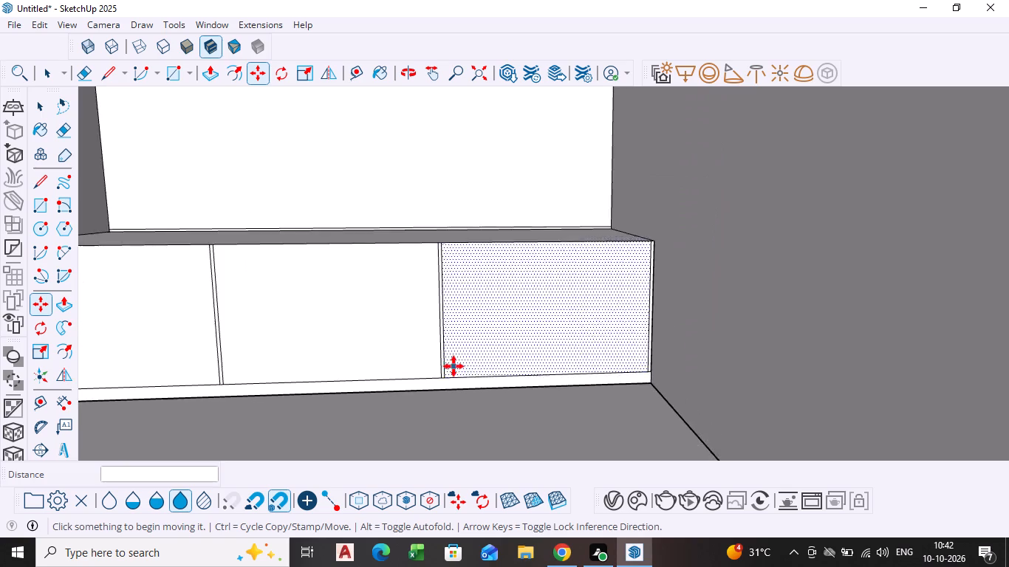
scroll(454, 366, "down", 5)
key("space")
Delete the surplus vertical edge right beside the side wall end of the base front.
scroll(558, 398, "down", 6)
scroll(575, 358, "up", 2)
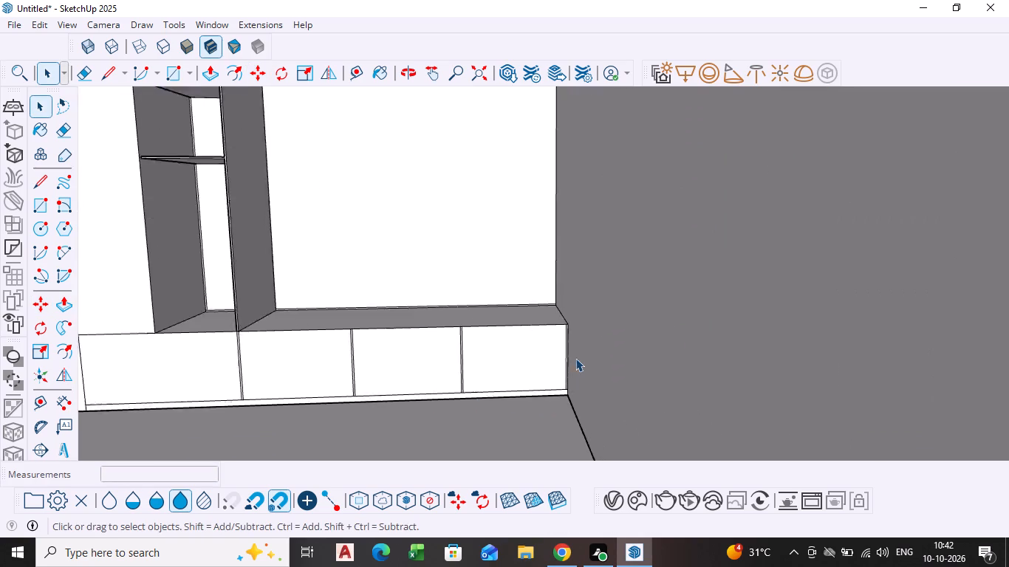
scroll(575, 358, "up", 19)
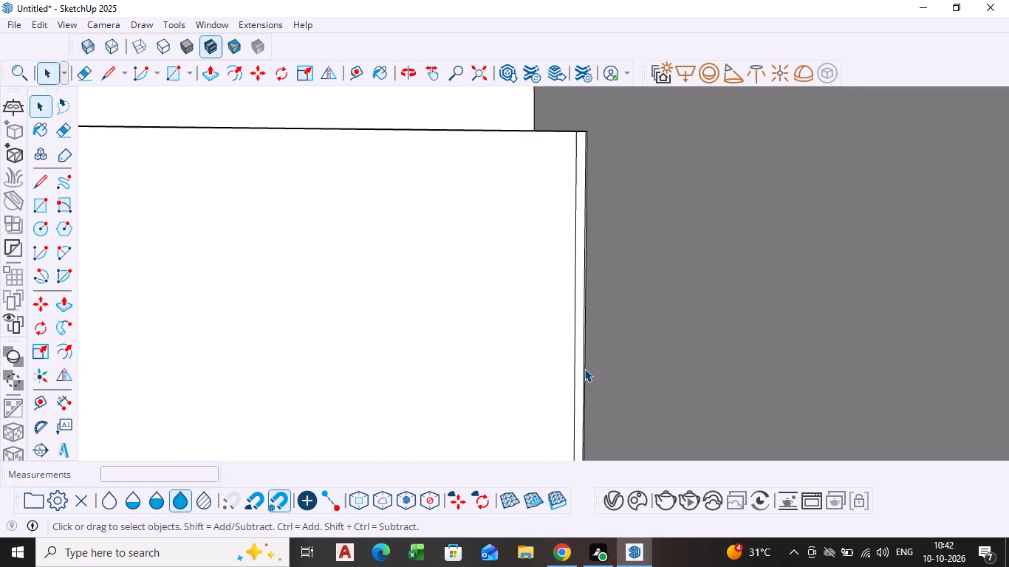
scroll(584, 368, "up", 11)
left_click(582, 371)
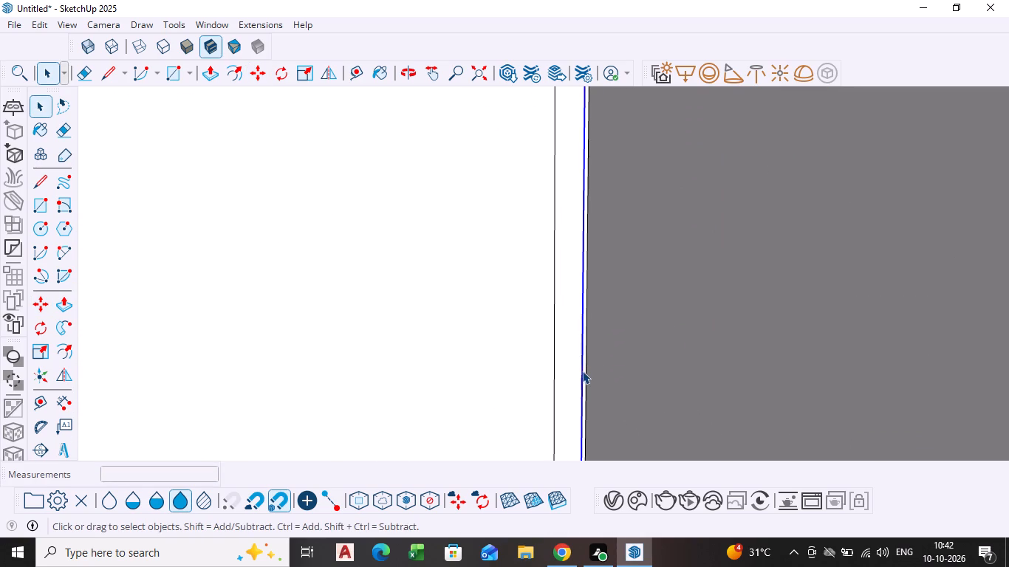
key("Delete")
Push/Pull the base front panel beneath the tall panel inward to form a shallow recess beside the 1/2" strip.
scroll(537, 375, "down", 20)
scroll(537, 375, "down", 1)
scroll(324, 377, "down", 7)
left_click(482, 63)
scroll(422, 261, "down", 3)
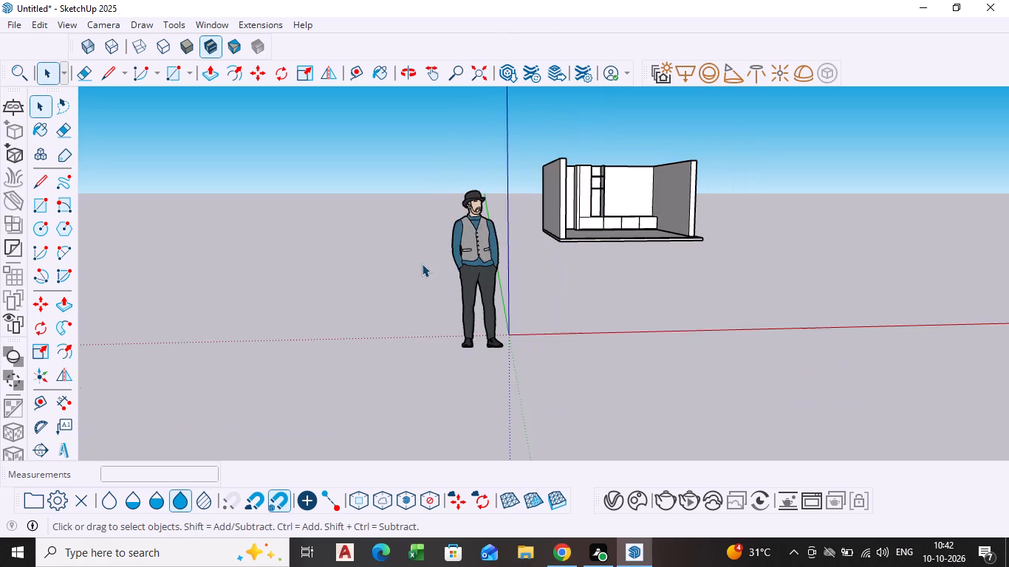
scroll(626, 165, "up", 17)
middle_click_drag(592, 295, 471, 250, "shift")
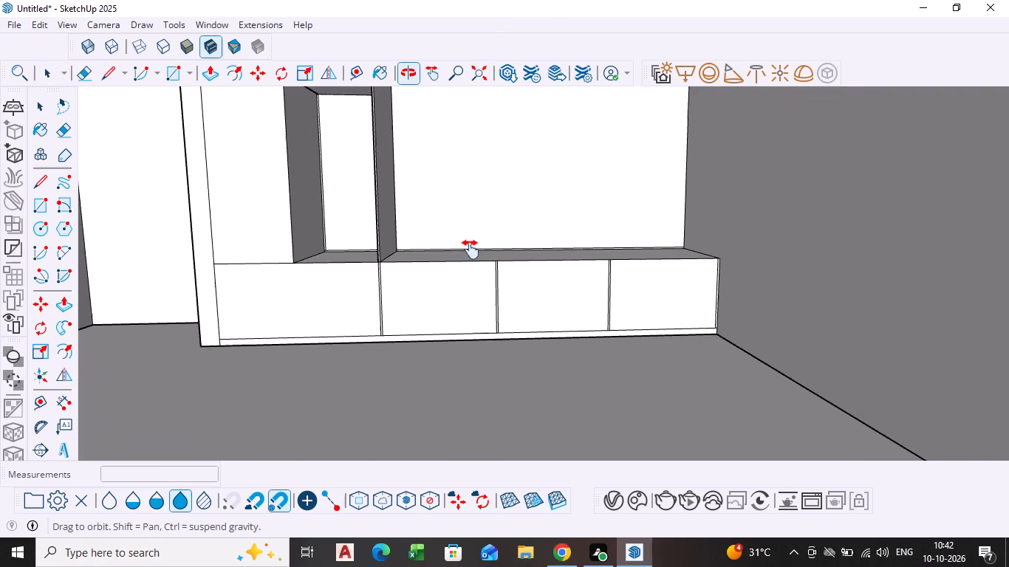
middle_click_drag(471, 250, 466, 247, "shift")
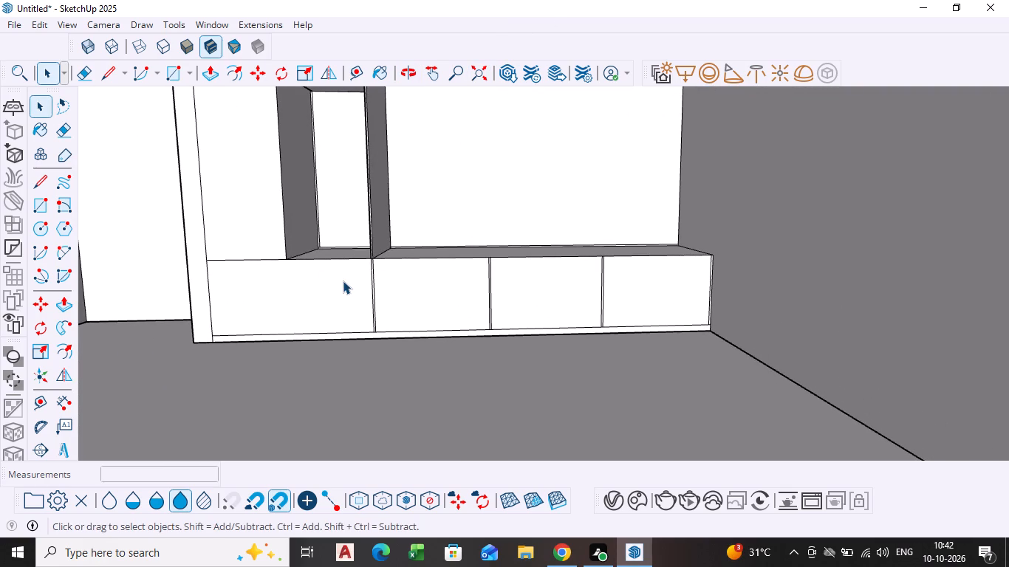
scroll(417, 344, "up", 4)
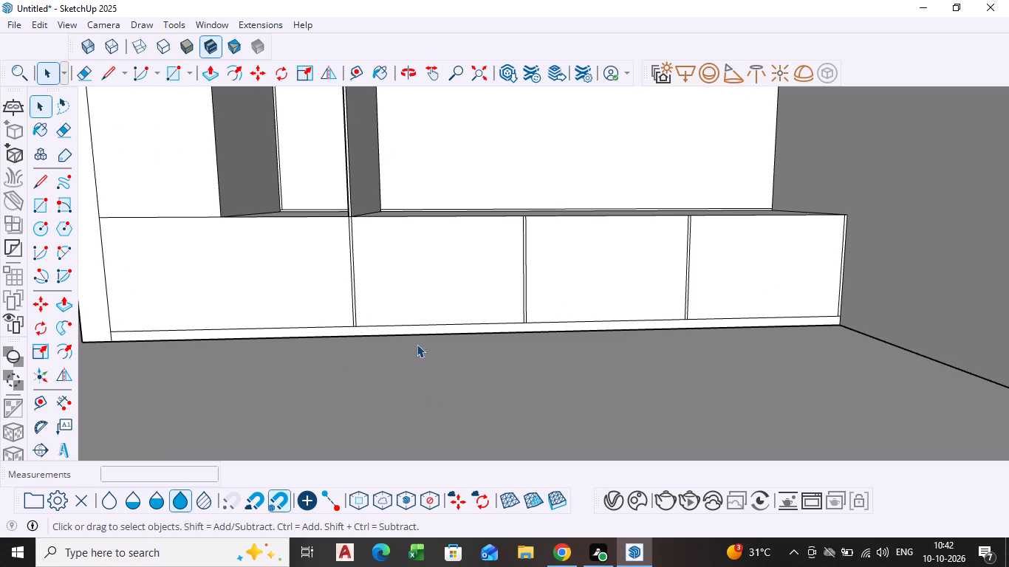
scroll(400, 337, "down", 4)
scroll(351, 314, "up", 2)
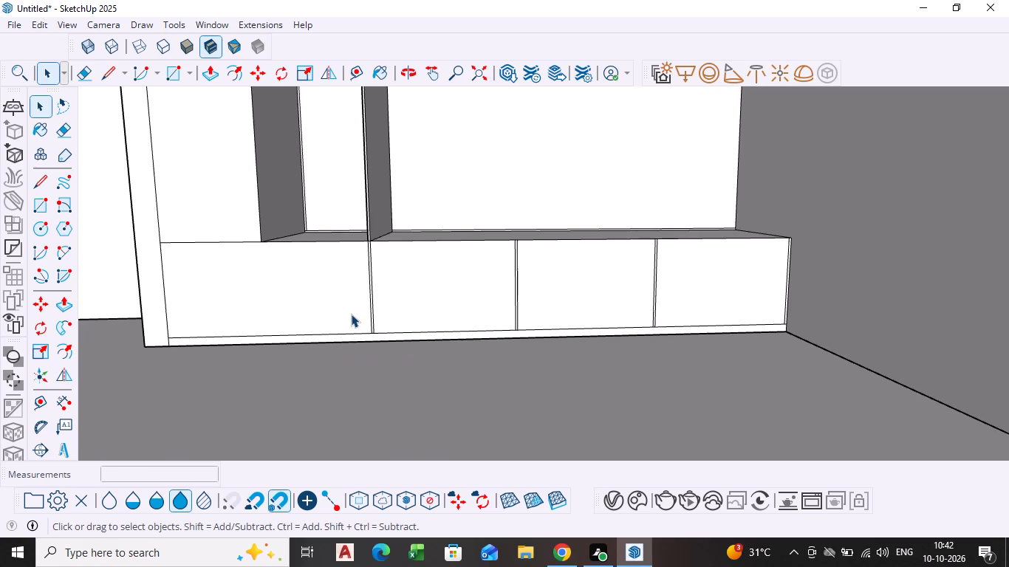
left_click(350, 313)
key("p")
left_click(350, 313)
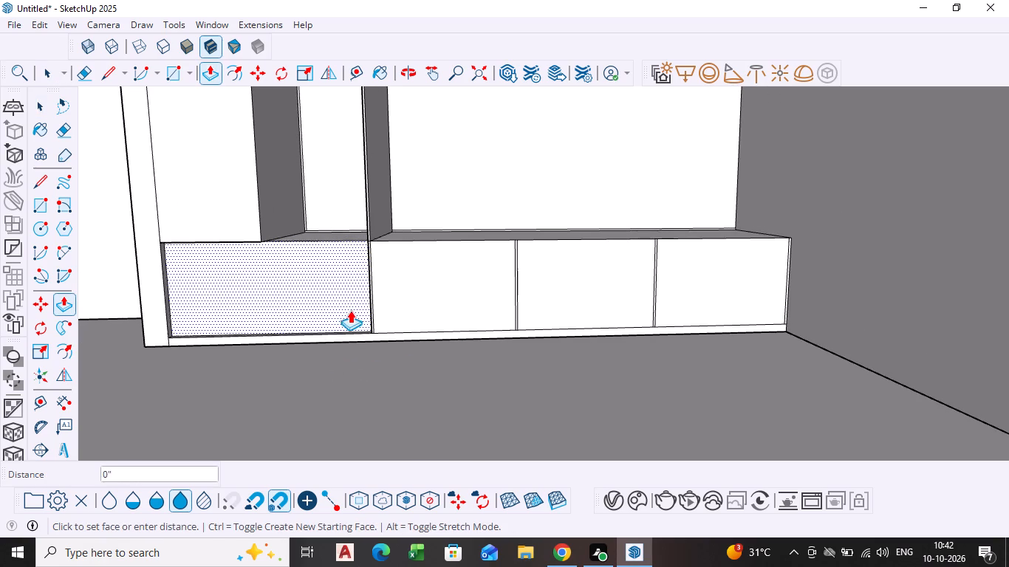
scroll(352, 308, "up", 5)
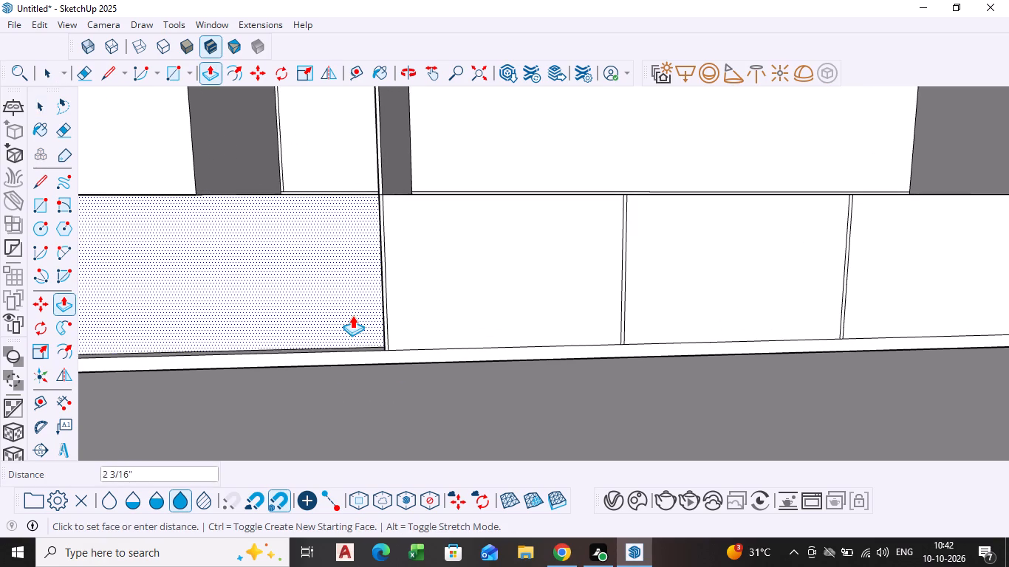
left_click(352, 317)
key("space")
Repeat the same Push/Pull recess on the next two panels of the base front.
left_click(445, 303)
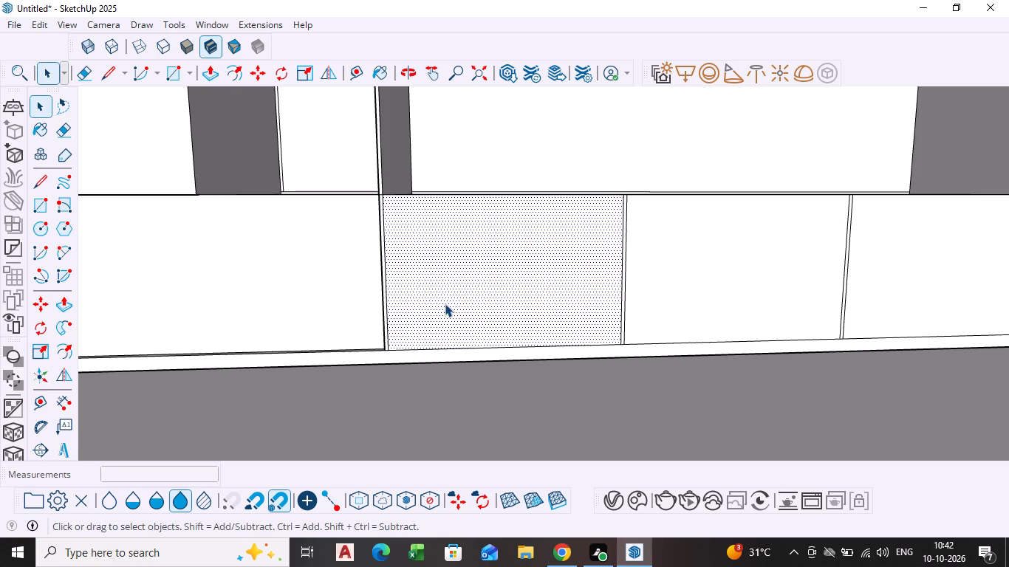
key("p")
double_click(445, 303)
scroll(463, 326, "down", 5)
middle_click_drag(476, 358, 302, 360, "shift")
scroll(476, 359, "down", 1, "shift")
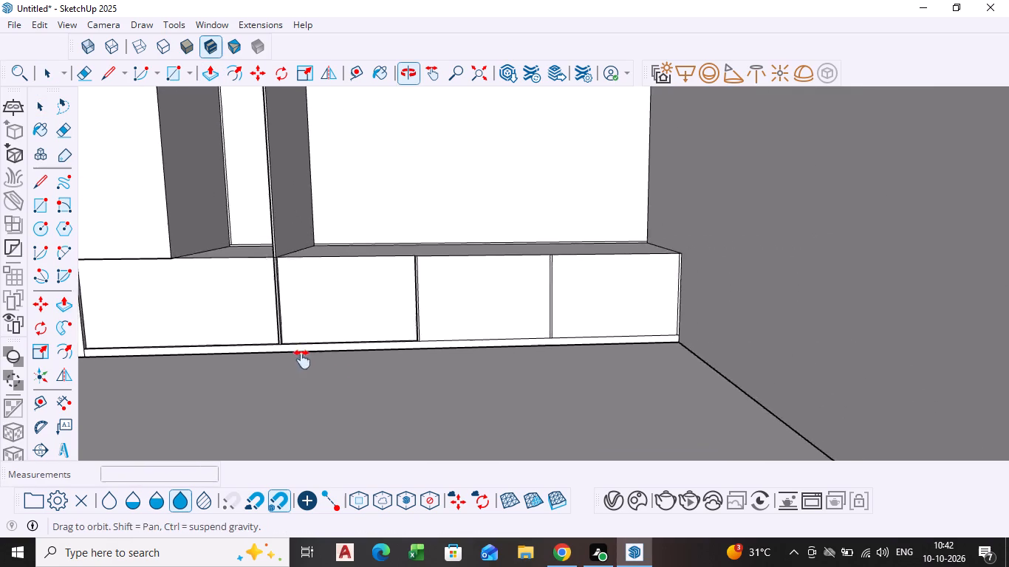
middle_click_drag(302, 360, 205, 360, "shift")
scroll(256, 329, "up", 6)
key("space")
left_click(355, 314)
key("p")
double_click(355, 314)
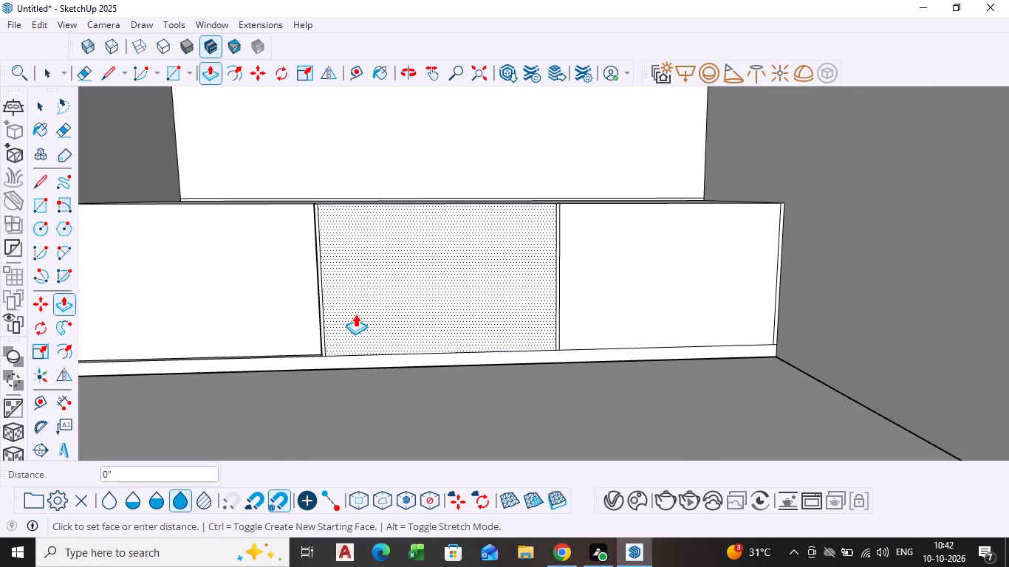
Repeat the same Push/Pull recess on the last base front panel, next to the side wall.
scroll(431, 357, "down", 5)
middle_click_drag(433, 360, 205, 367, "shift")
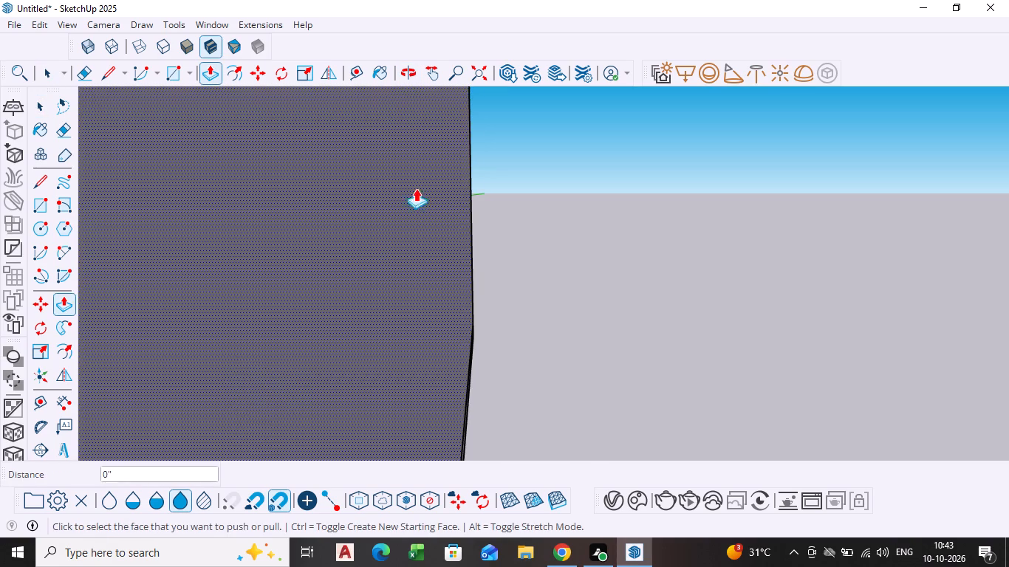
left_click(475, 79)
scroll(776, 229, "up", 14)
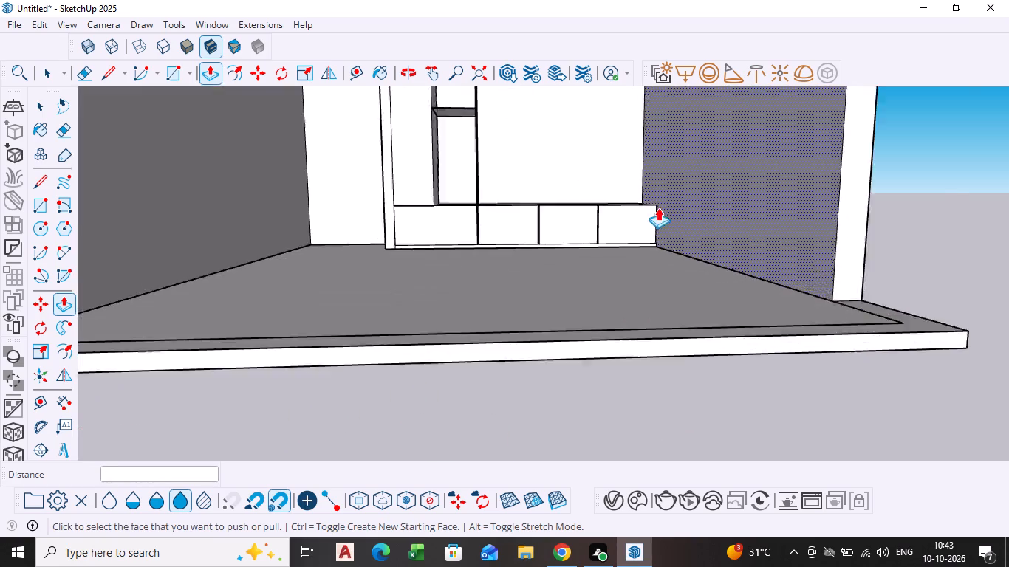
scroll(658, 207, "up", 11)
key("space")
left_click(613, 247)
key("p")
double_click(613, 247)
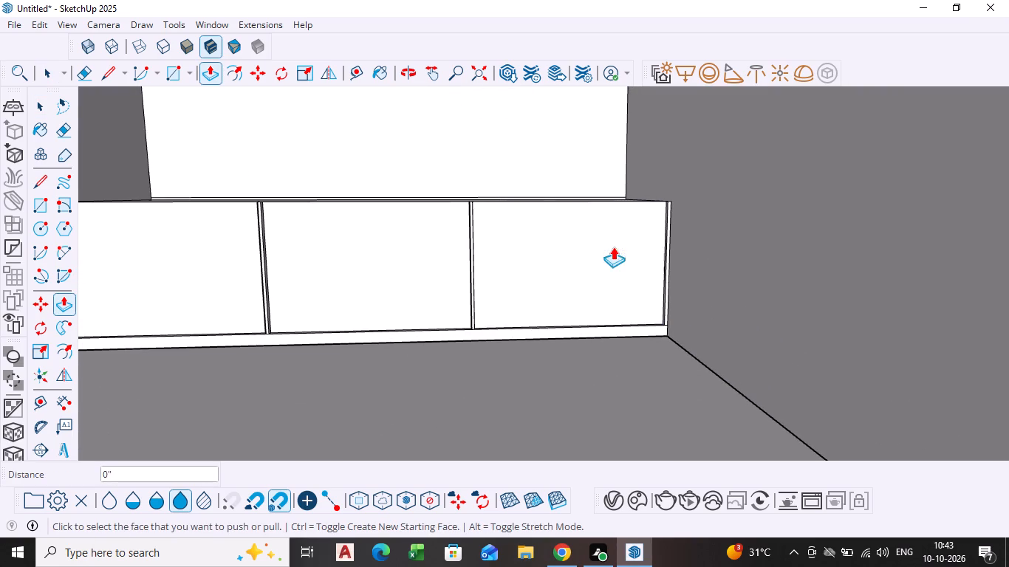
Examine the recessed base fronts and the dividing strips between them, up close and within the whole room.
scroll(599, 321, "down", 4)
middle_click_drag(587, 341, 550, 361)
scroll(550, 361, "down", 1)
scroll(495, 341, "up", 6)
middle_click_drag(493, 340, 467, 352)
scroll(348, 269, "up", 5)
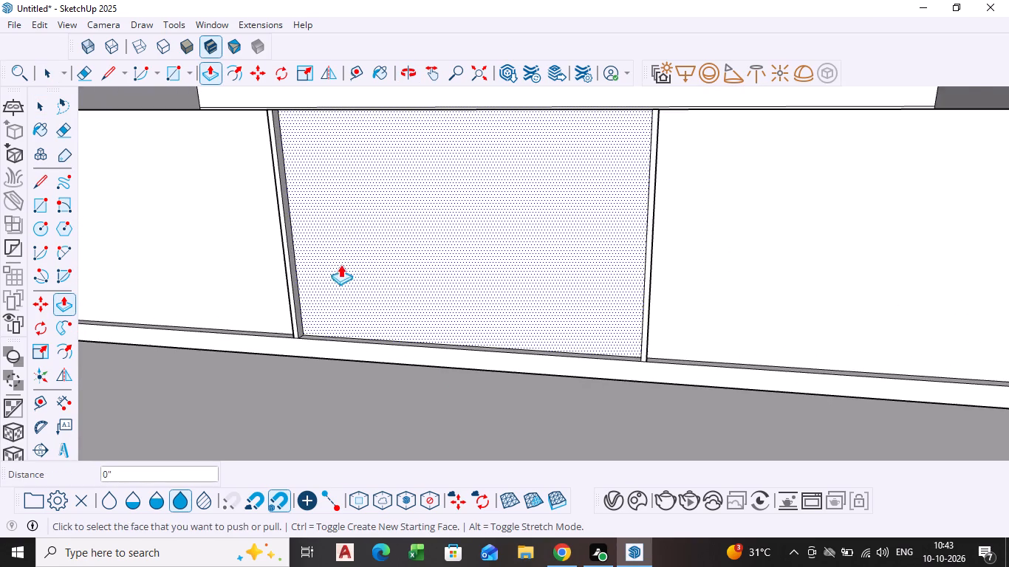
scroll(297, 258, "up", 1)
scroll(297, 258, "down", 7)
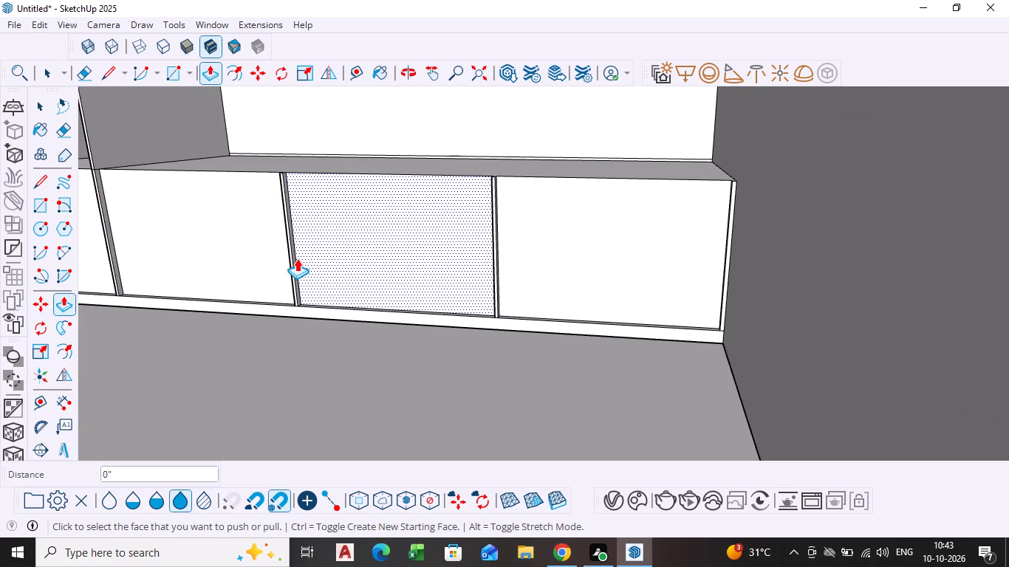
scroll(297, 259, "down", 5)
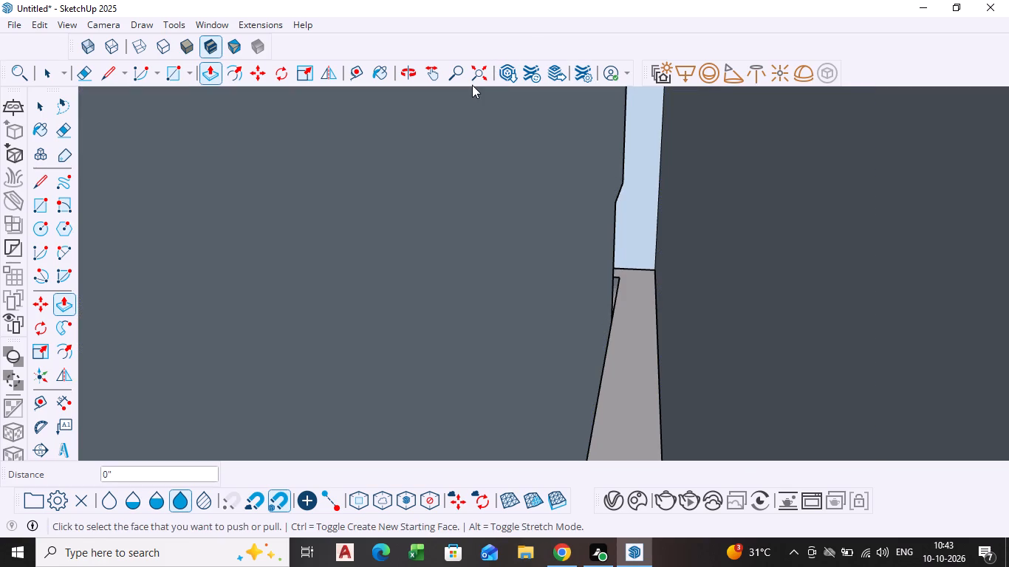
left_click(472, 85)
left_click(476, 78)
key("space")
scroll(663, 224, "up", 4)
scroll(660, 218, "down", 1)
middle_click_drag(660, 218, 469, 250)
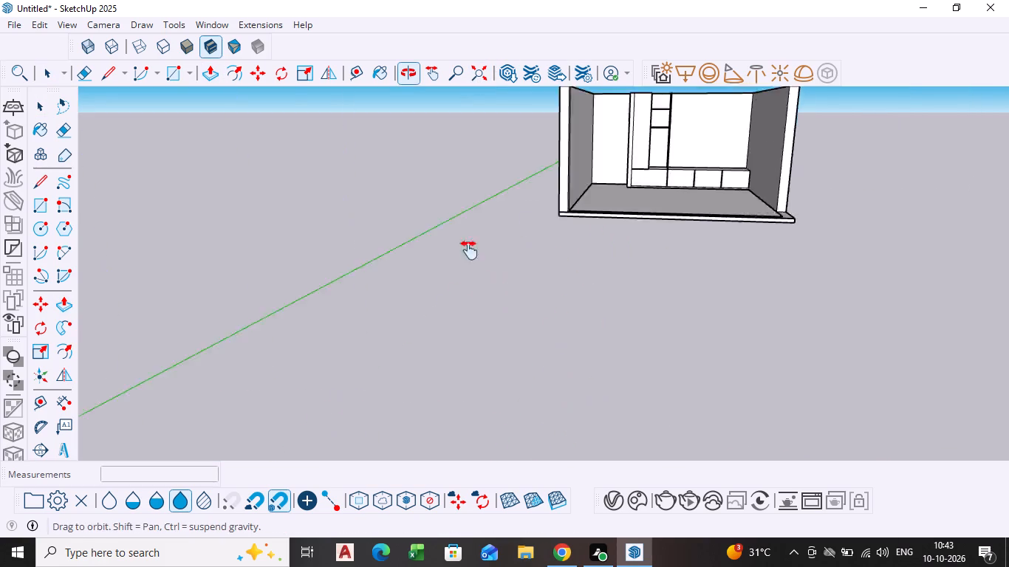
middle_click_drag(469, 250, 142, 251)
middle_click_drag(145, 251, 294, 285)
scroll(202, 253, "up", 10)
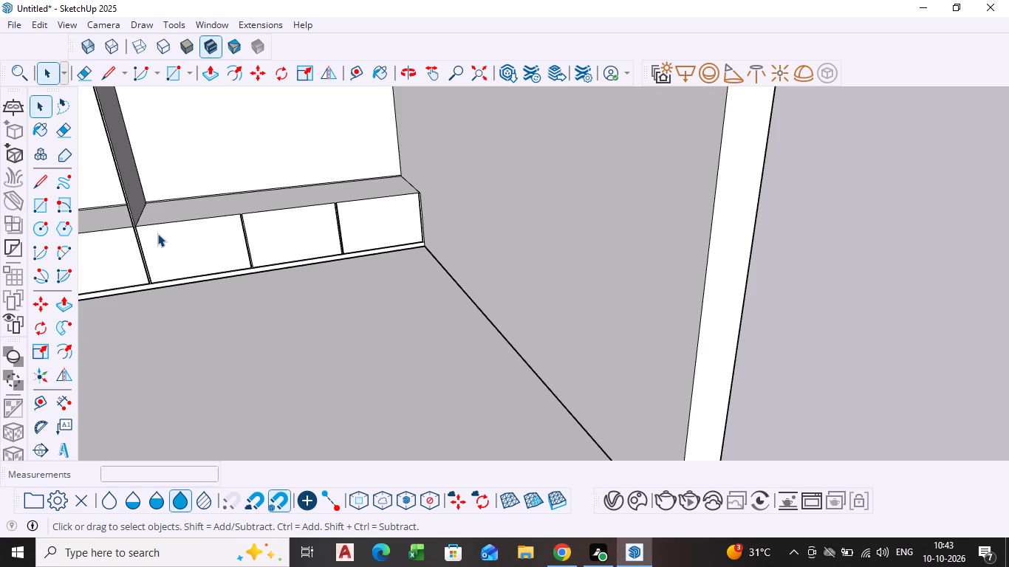
Examine the whole back wall unit within the room, including the blank wall area above the low base.
scroll(174, 251, "down", 2)
middle_click_drag(174, 250, 216, 246, "shift")
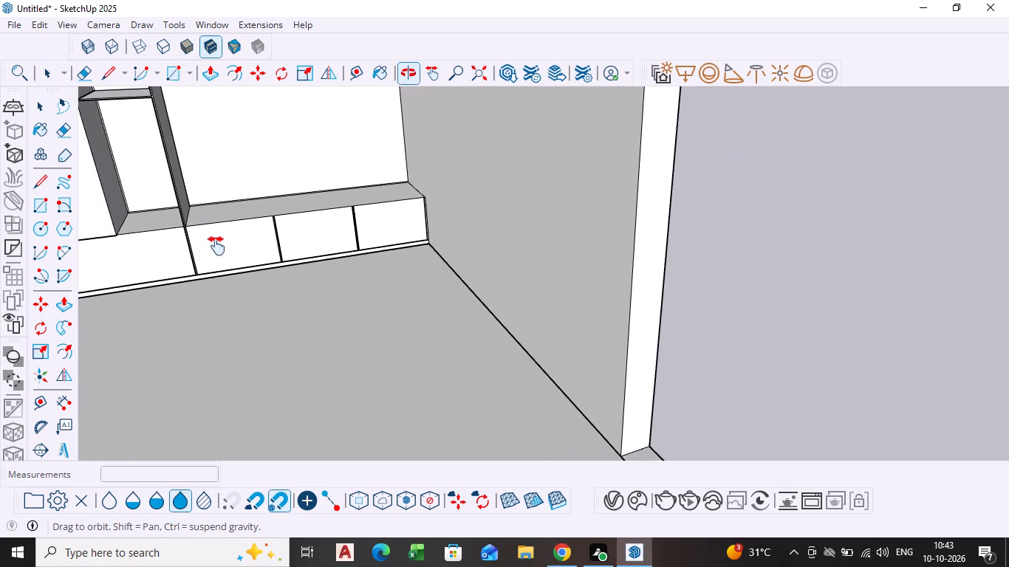
middle_click_drag(216, 246, 225, 256, "shift")
scroll(217, 256, "down", 2)
middle_click_drag(217, 256, 338, 276, "shift")
scroll(338, 292, "down", 3)
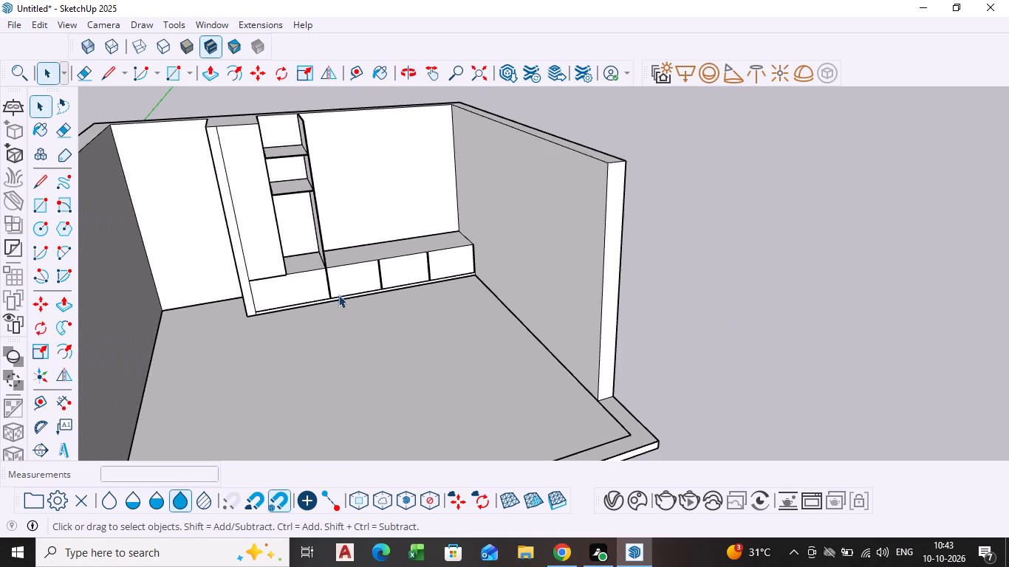
middle_click_drag(322, 300, 265, 285)
scroll(382, 257, "up", 2)
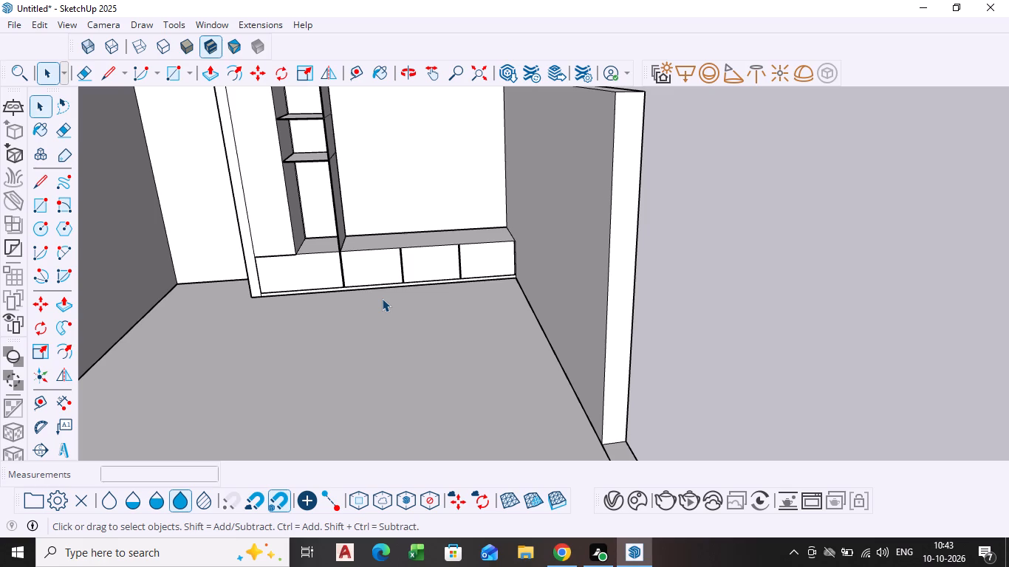
scroll(426, 178, "down", 3)
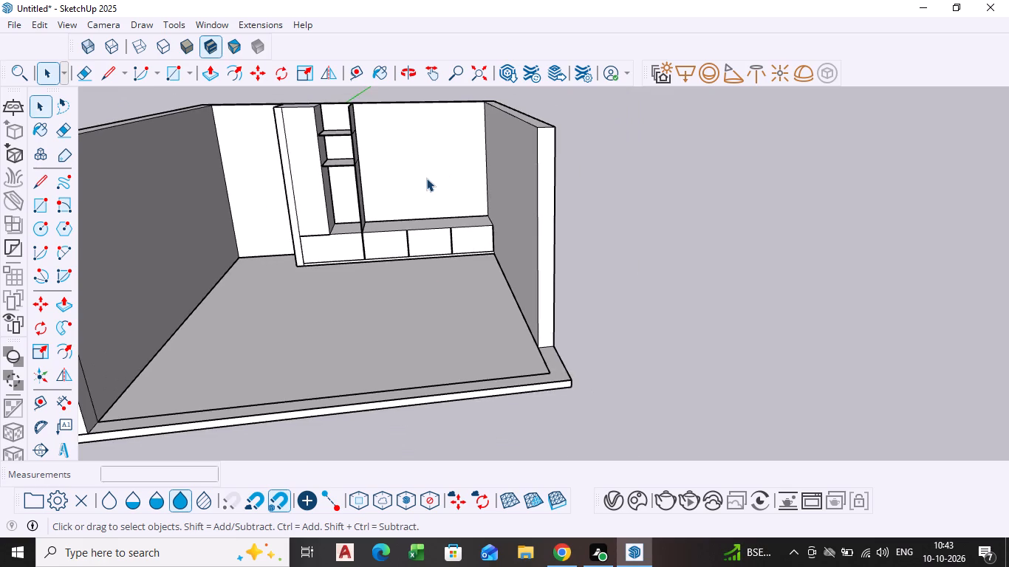
scroll(426, 178, "down", 1)
middle_click_drag(426, 178, 411, 254, "shift")
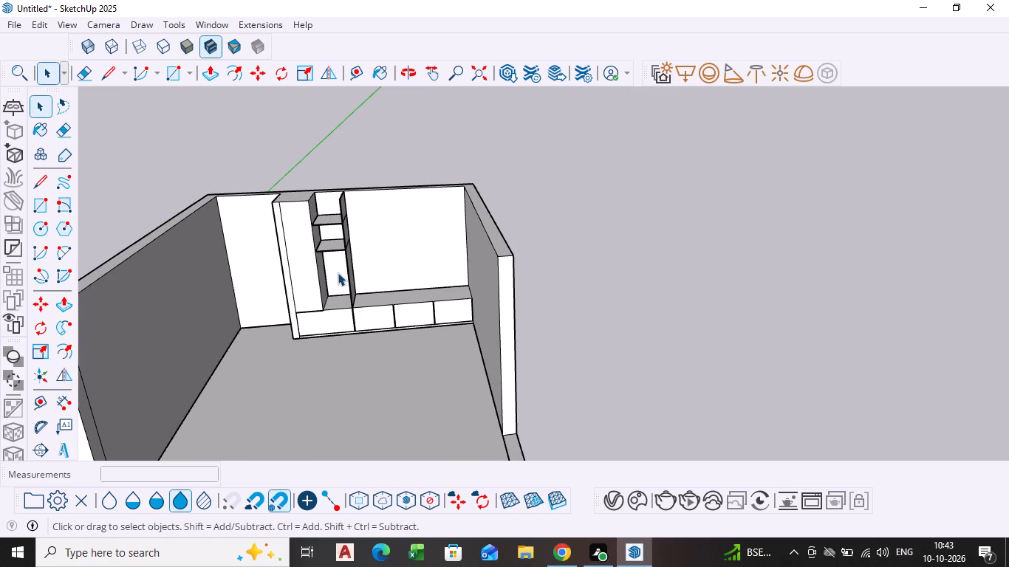
scroll(338, 272, "up", 3)
middle_click_drag(353, 282, 365, 264)
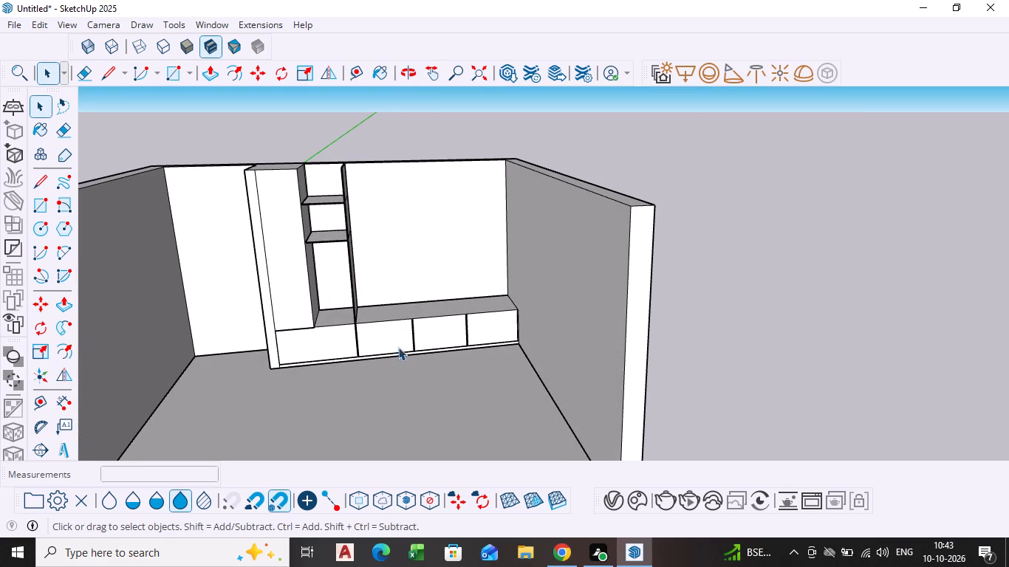
scroll(408, 332, "up", 4)
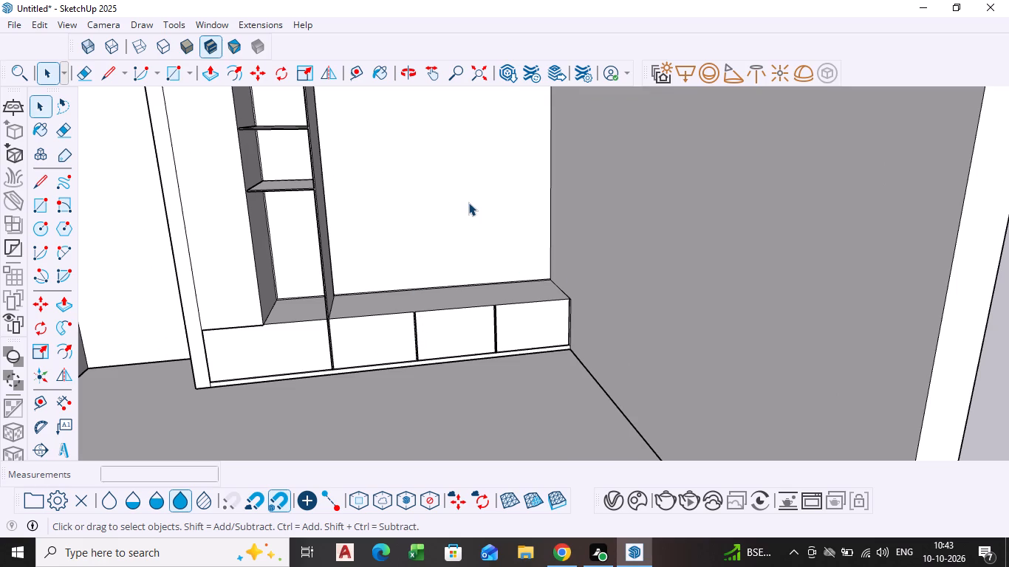
scroll(468, 202, "up", 2)
scroll(468, 202, "down", 3)
middle_click_drag(466, 202, 446, 241, "shift")
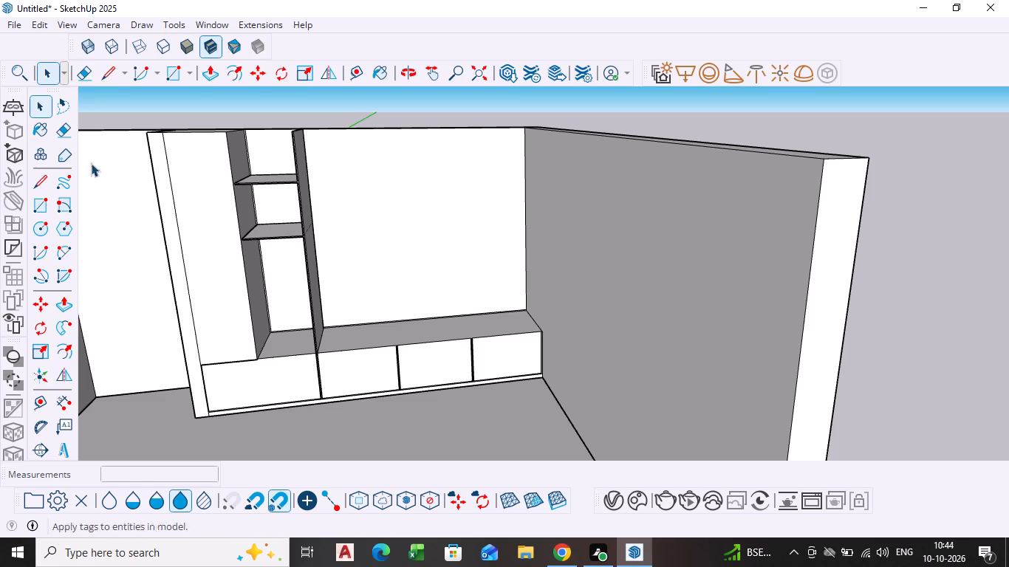
Copy the divider's vertical edge at the back wall about 2' 7" along the base's rear edge toward the side wall.
scroll(346, 258, "up", 8)
left_click(293, 267)
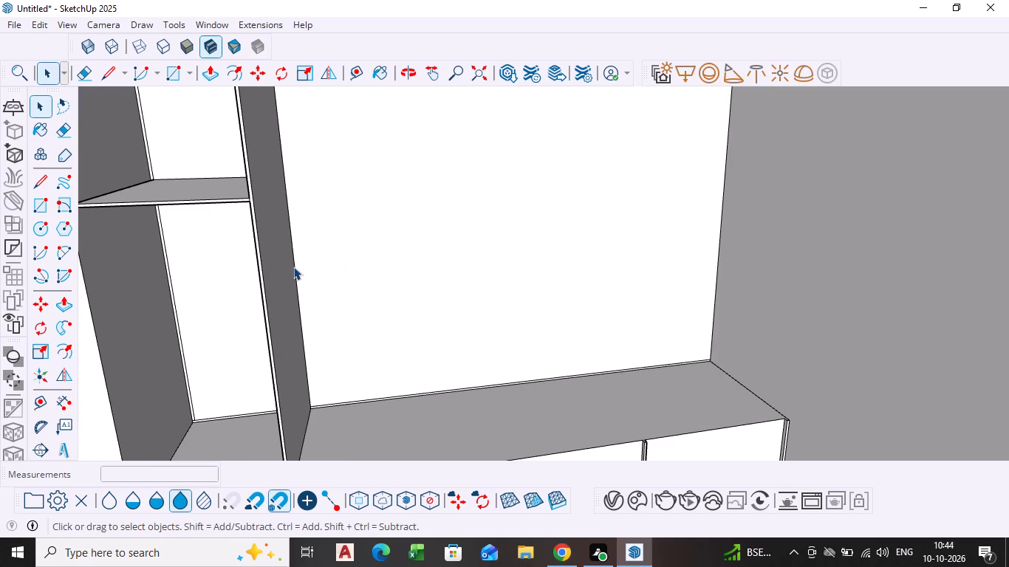
scroll(296, 267, "down", 5)
key("m")
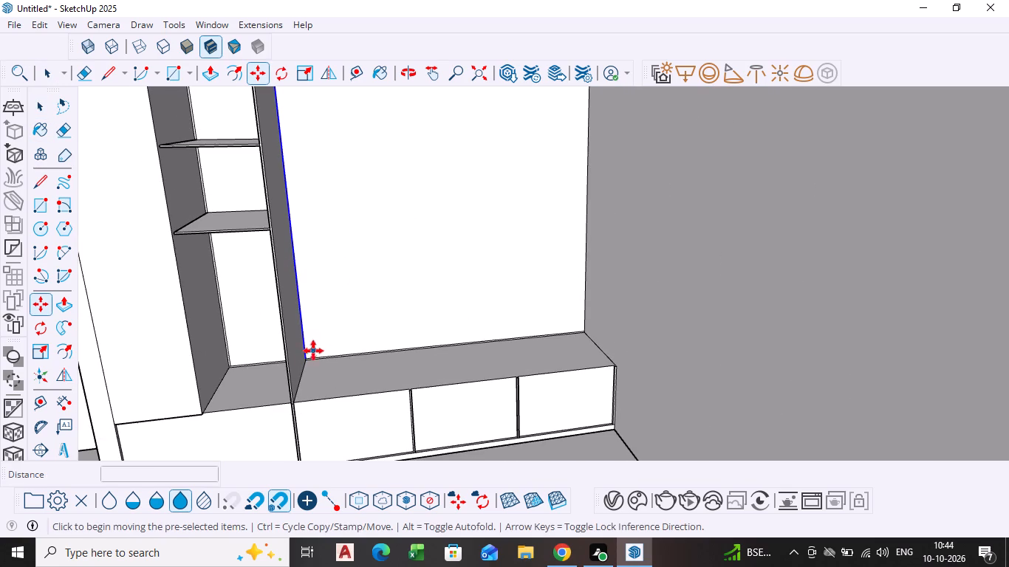
left_click(310, 356)
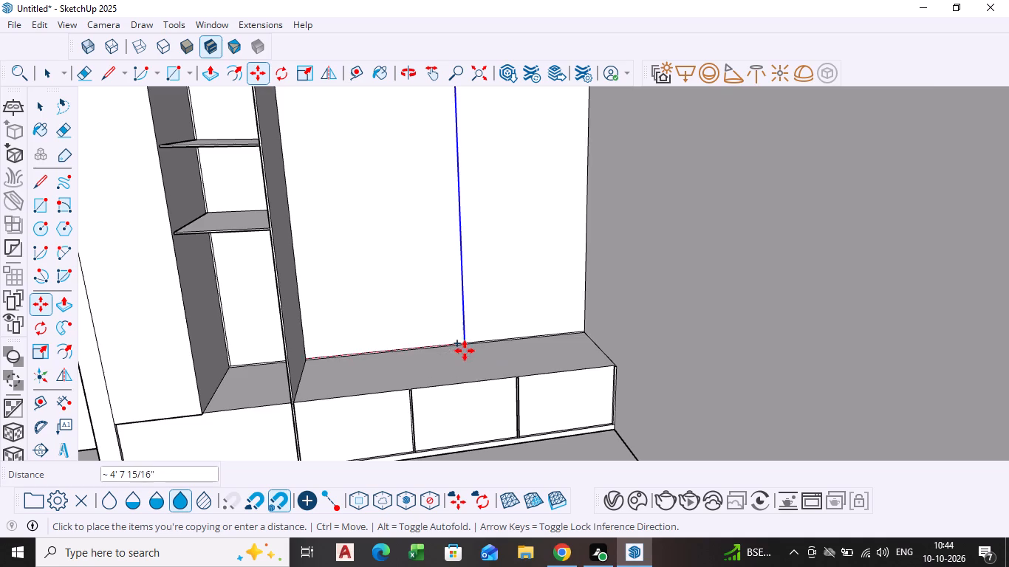
scroll(459, 345, "down", 1)
middle_click_drag(447, 334, 410, 348, "shift")
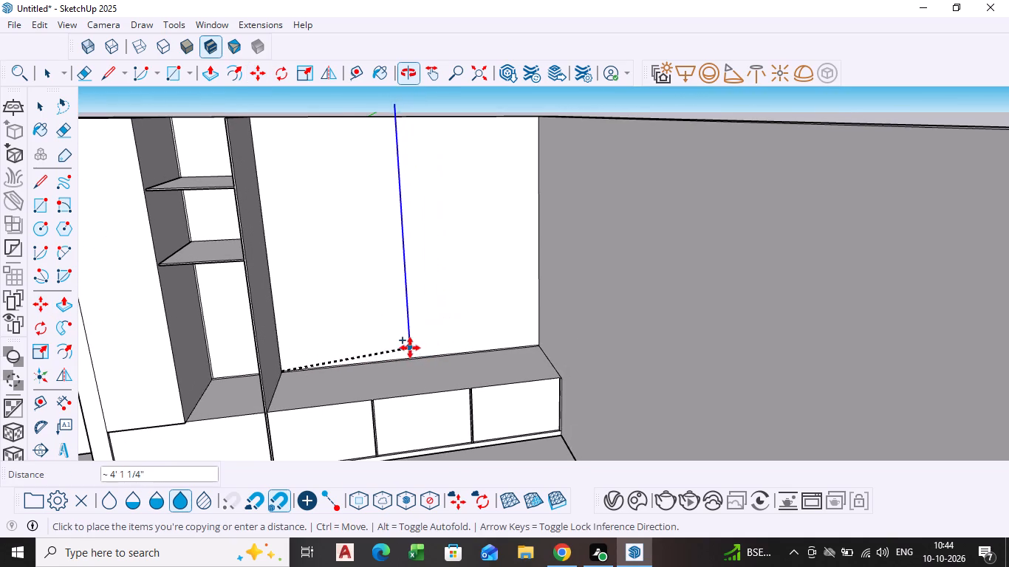
left_click(365, 358)
Select the back wall strip between the divider and the copied vertical line.
scroll(361, 331, "up", 4)
key("space")
left_click(360, 330)
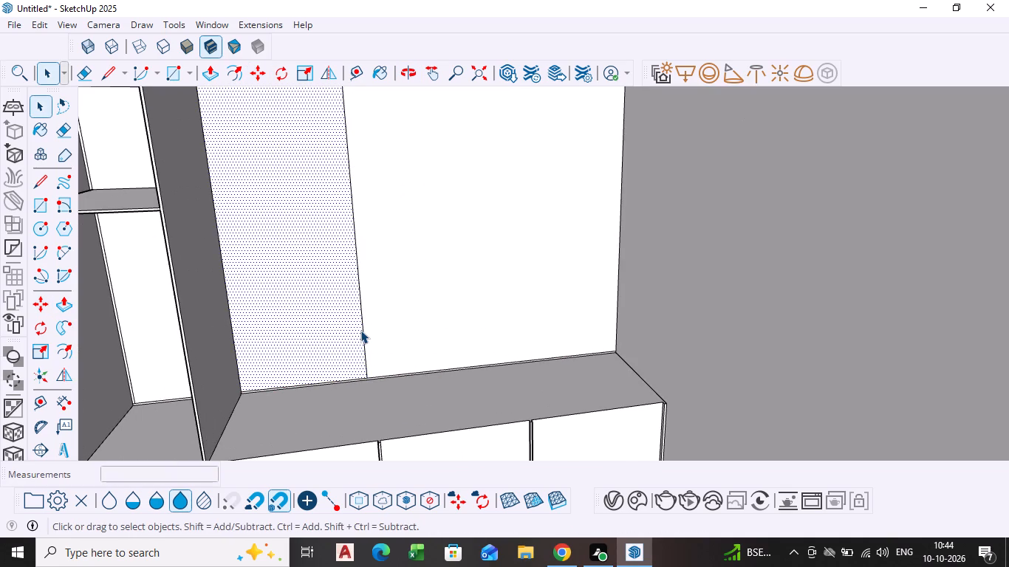
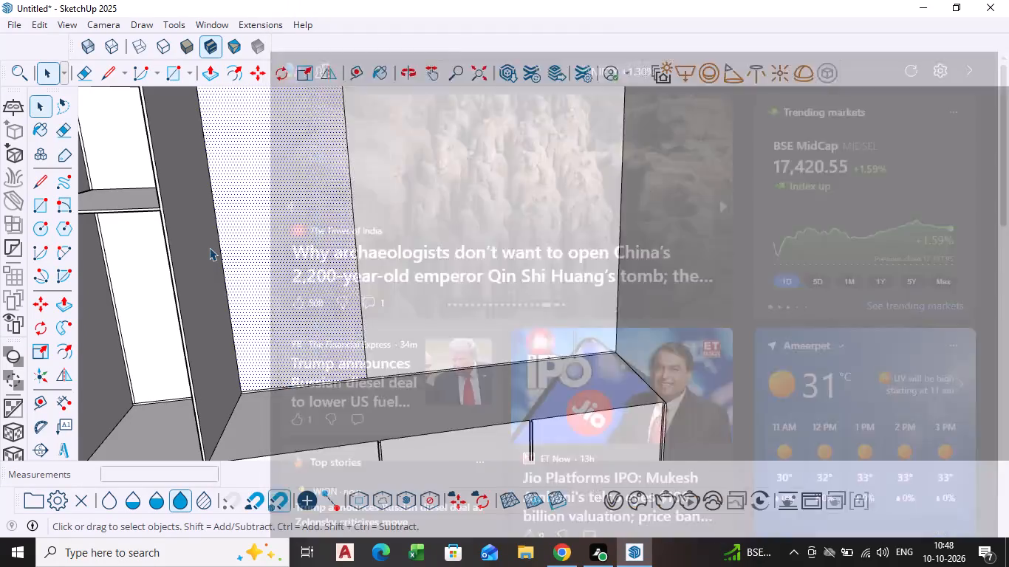
Copy the vertical line on the back wall about 1/2" along the base's rear edge toward the side wall.
key("space")
scroll(360, 270, "down", 8)
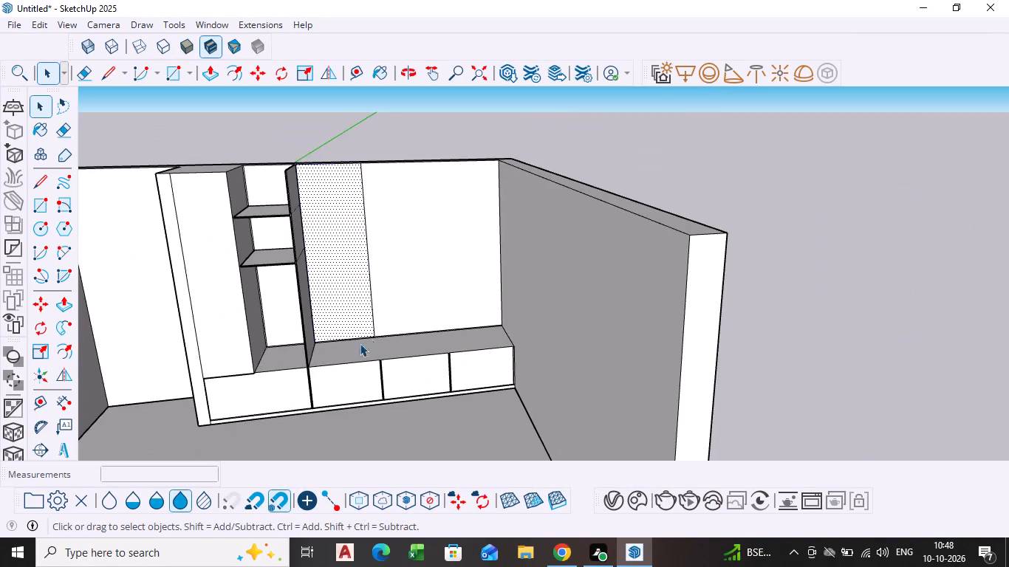
middle_click_drag(342, 351, 292, 351)
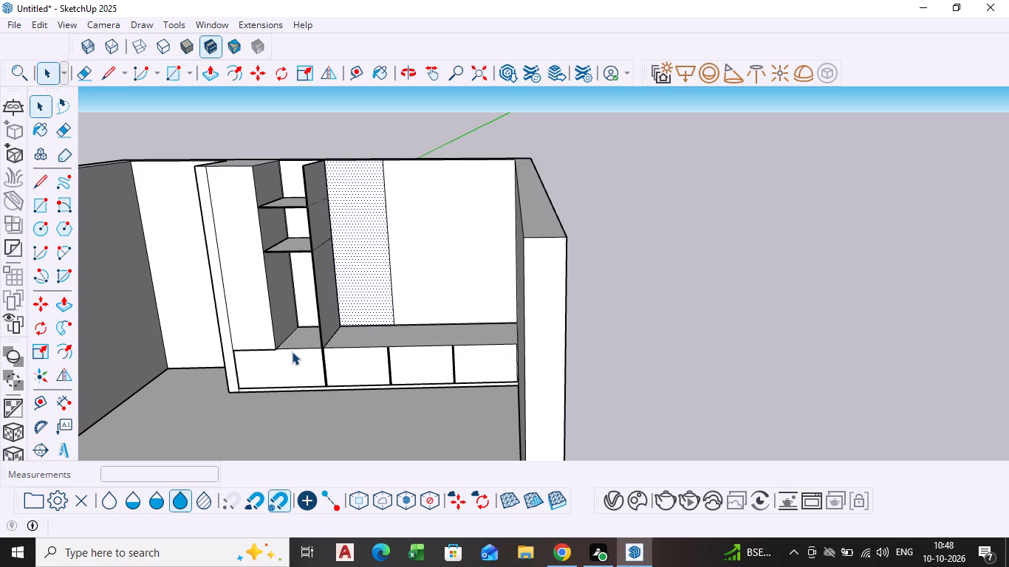
scroll(377, 308, "up", 7)
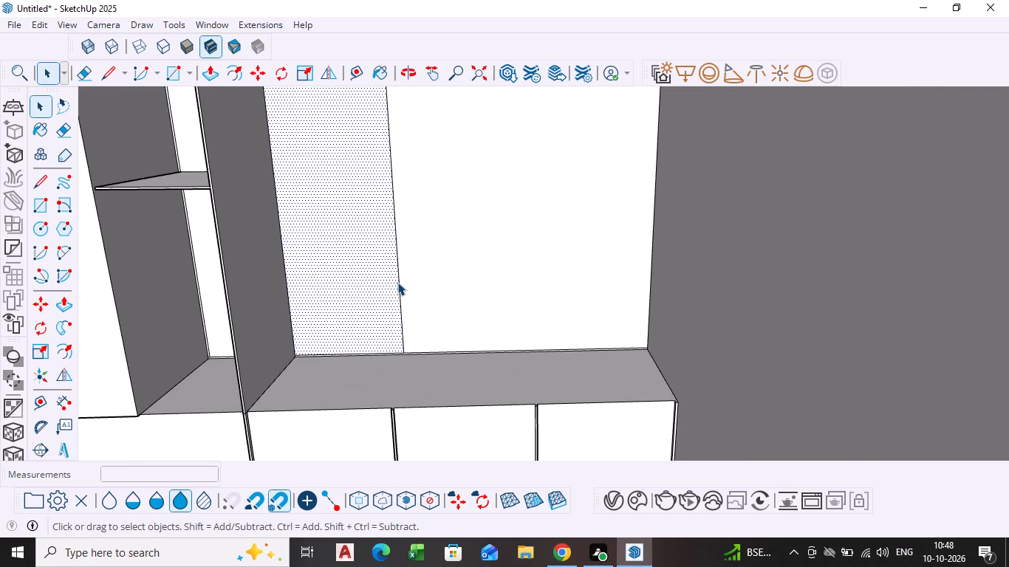
left_click(397, 282)
key("m")
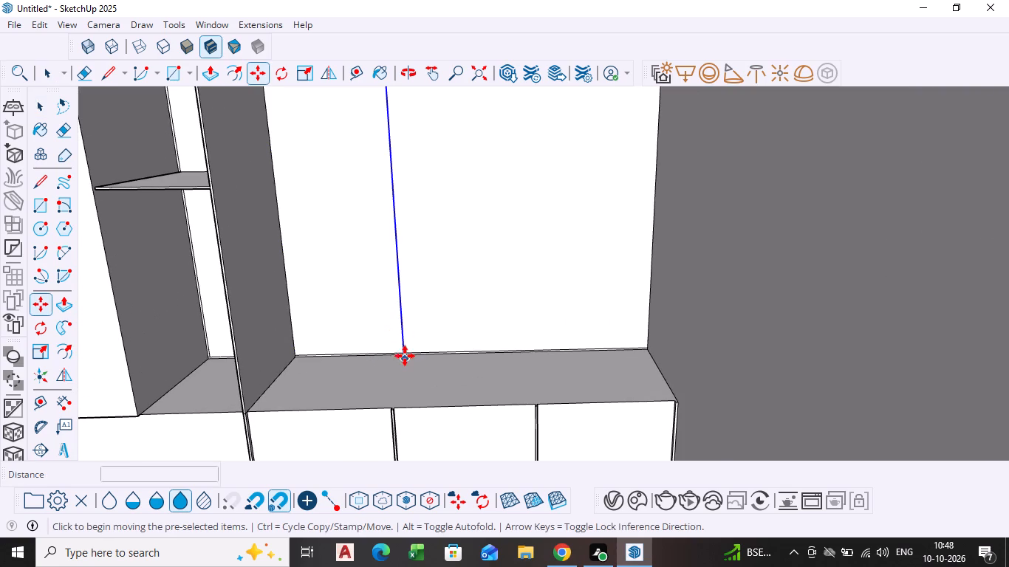
scroll(403, 351, "up", 8)
left_click(404, 357)
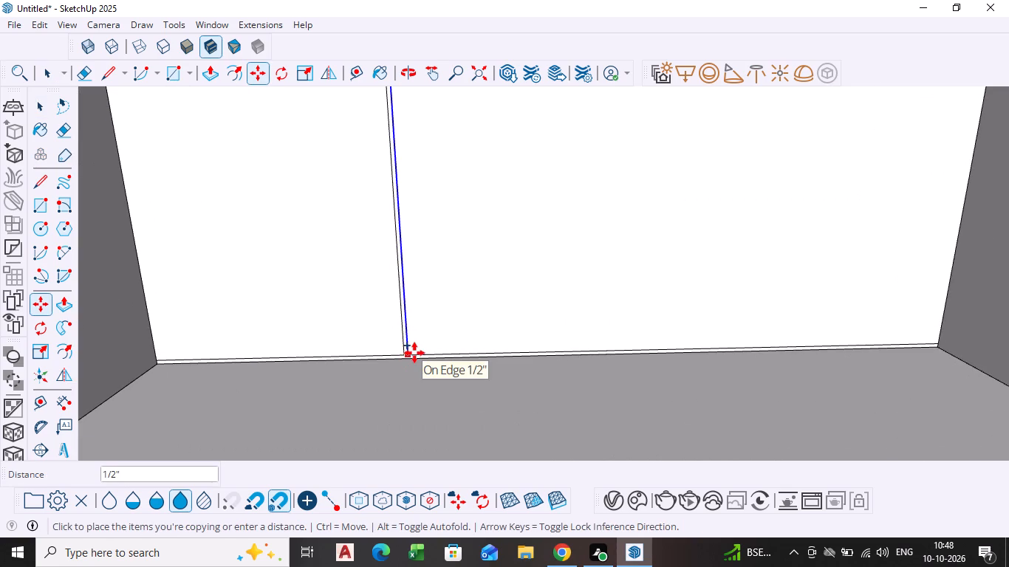
left_click(414, 353)
scroll(415, 353, "down", 7)
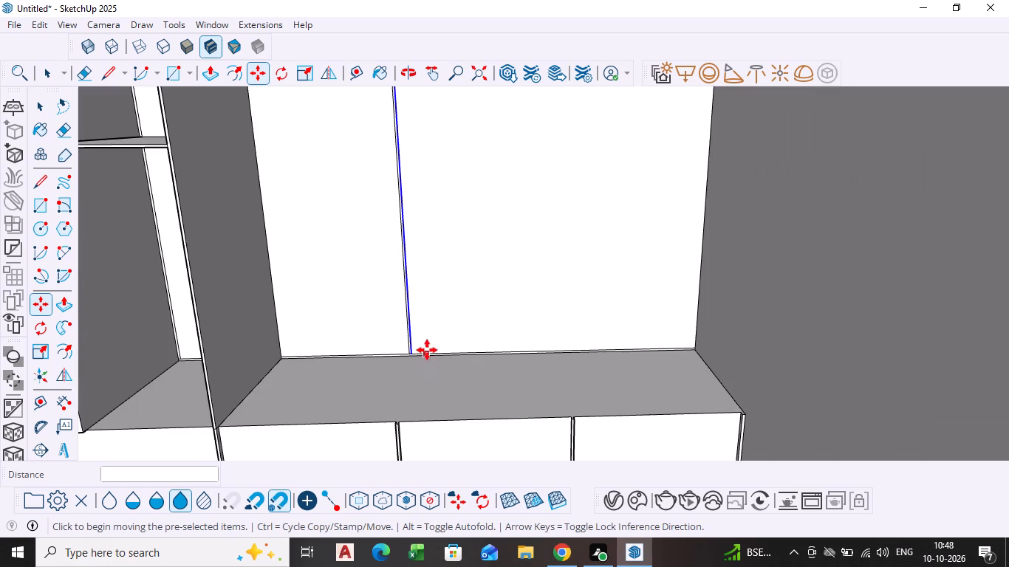
key("space")
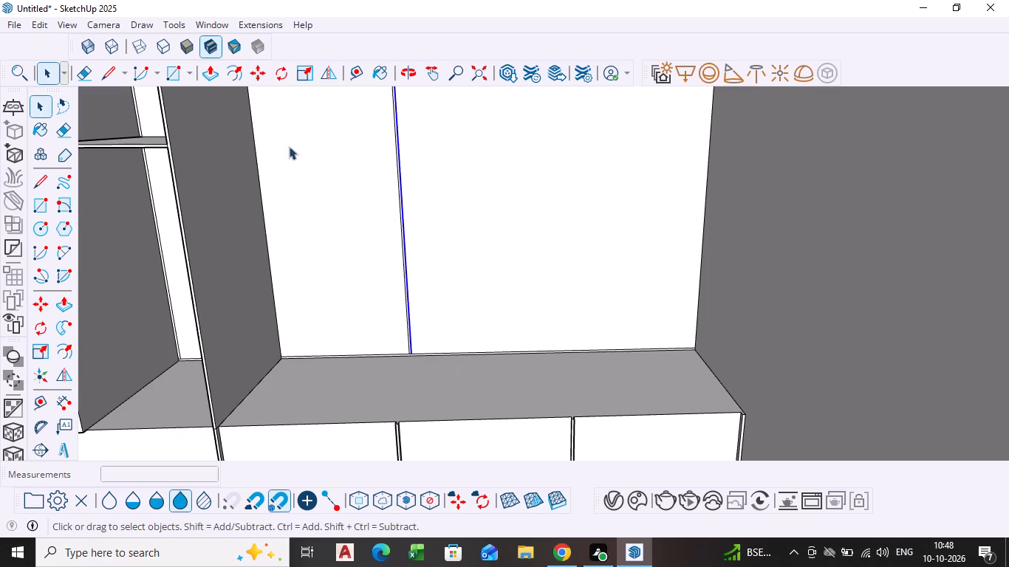
Switch to File Explorer, open the desktop folder SKETCH UP DRAWING and look through its saved model files.
left_click(1008, 546)
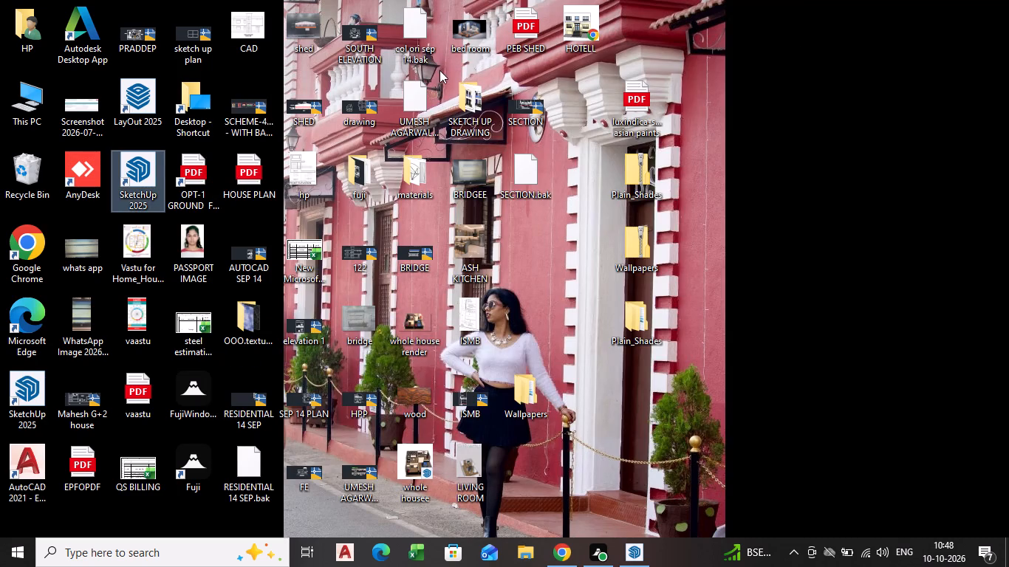
double_click(454, 97)
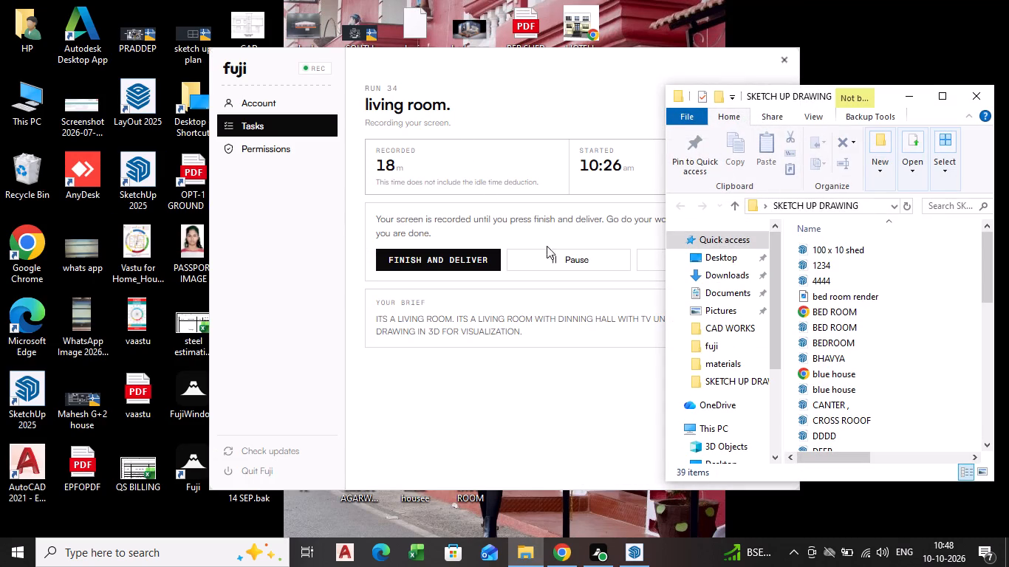
left_click(954, 97)
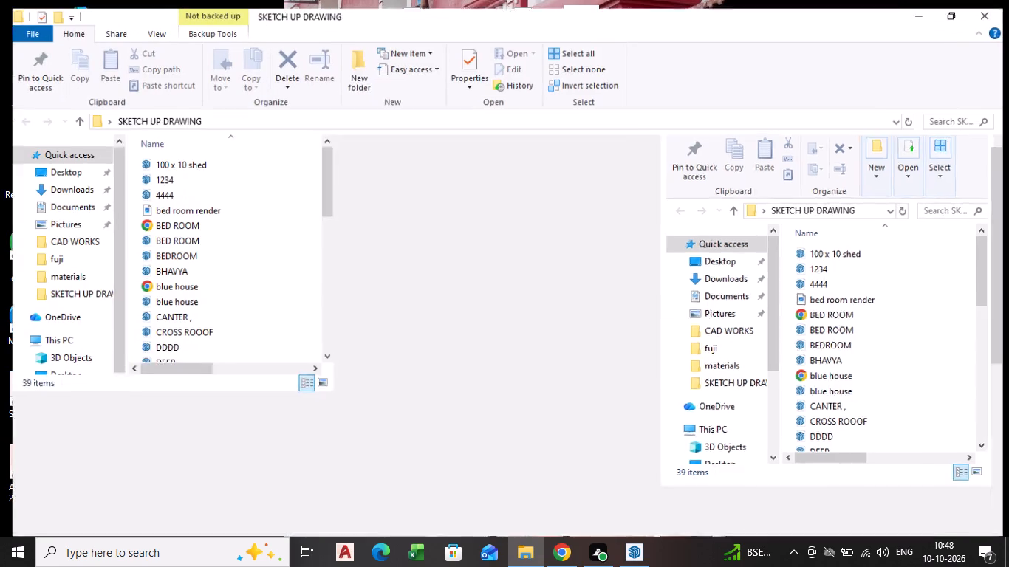
scroll(168, 258, "down", 8)
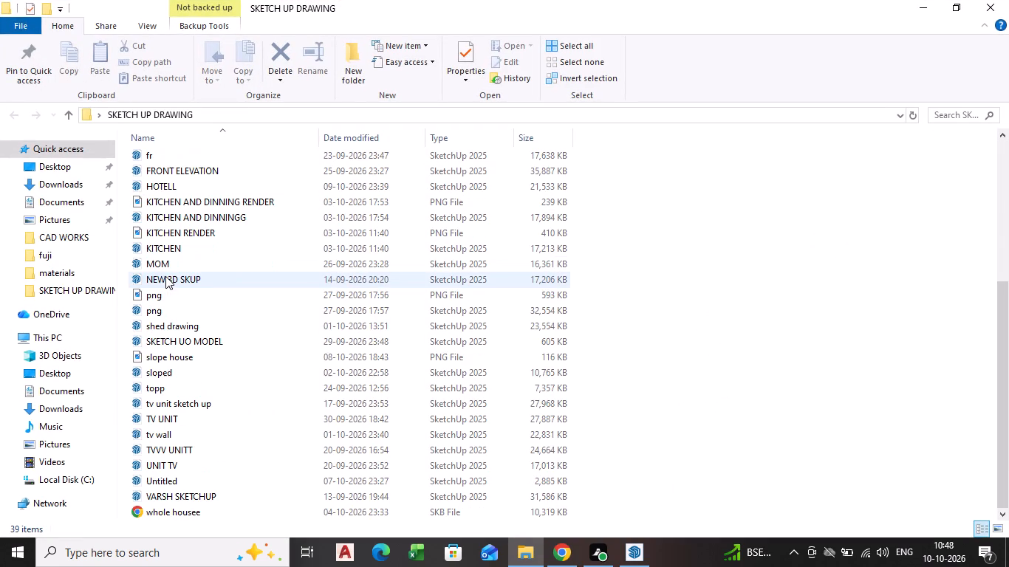
scroll(165, 278, "down", 6)
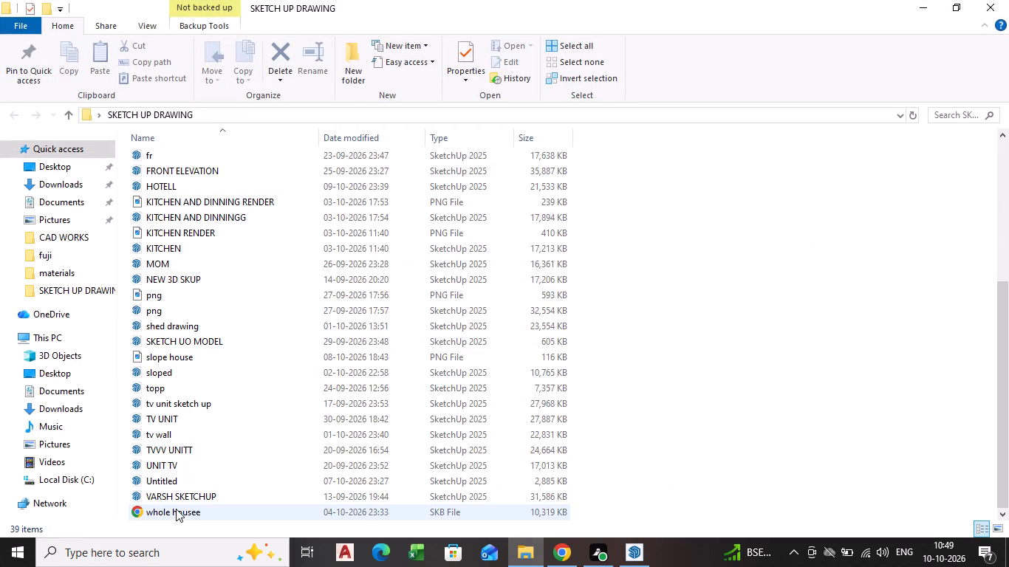
scroll(175, 323, "up", 2)
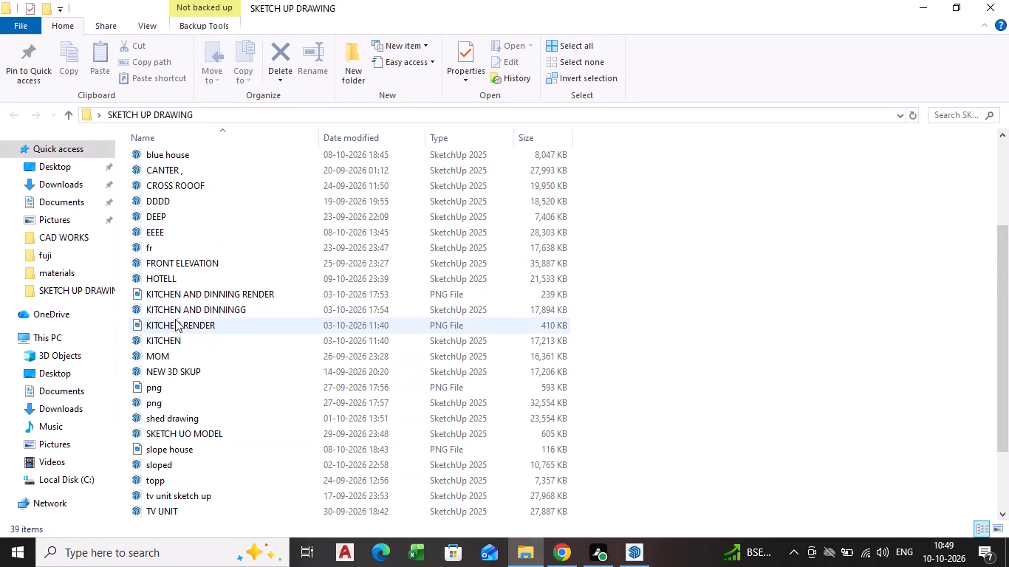
scroll(173, 310, "up", 6)
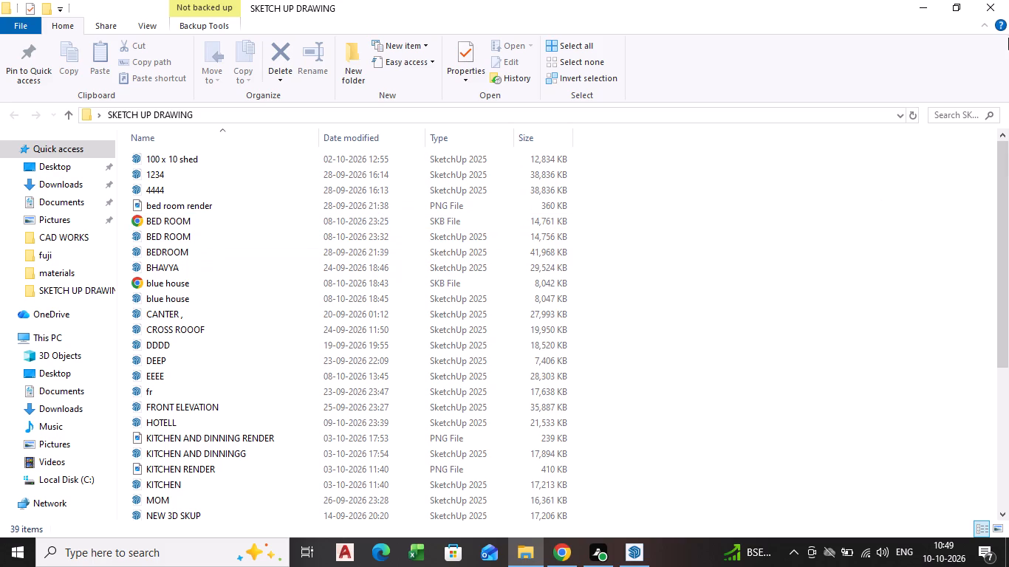
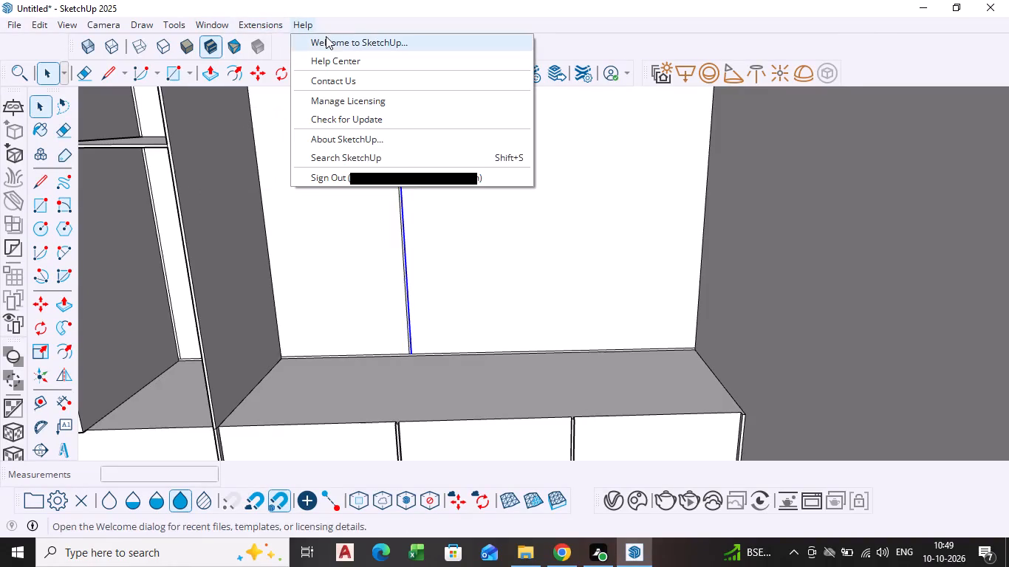
Look through the recent files in the SketchUp welcome window, then close it.
left_click(326, 36)
scroll(578, 418, "down", 4)
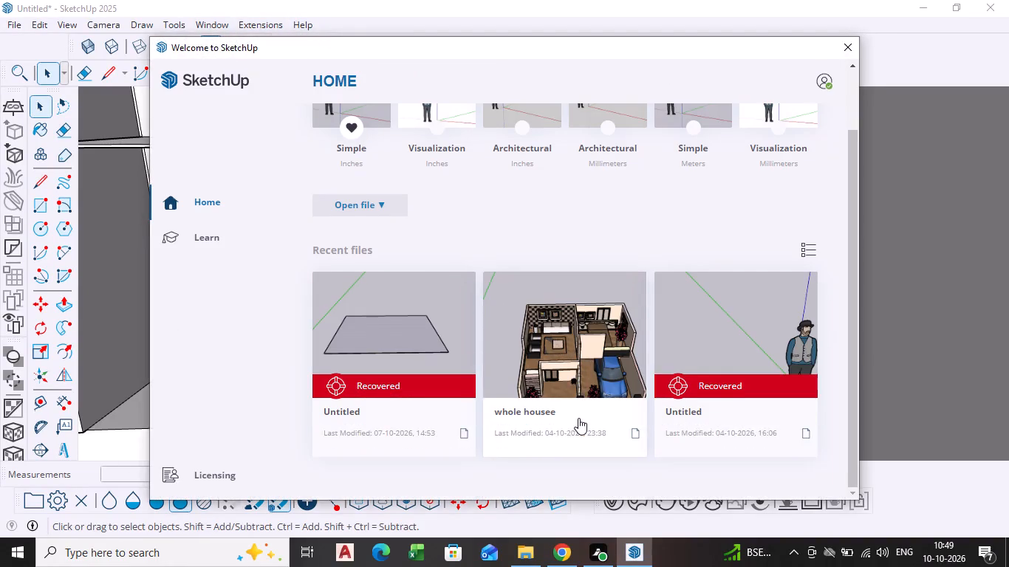
scroll(560, 415, "down", 3)
scroll(506, 416, "up", 10)
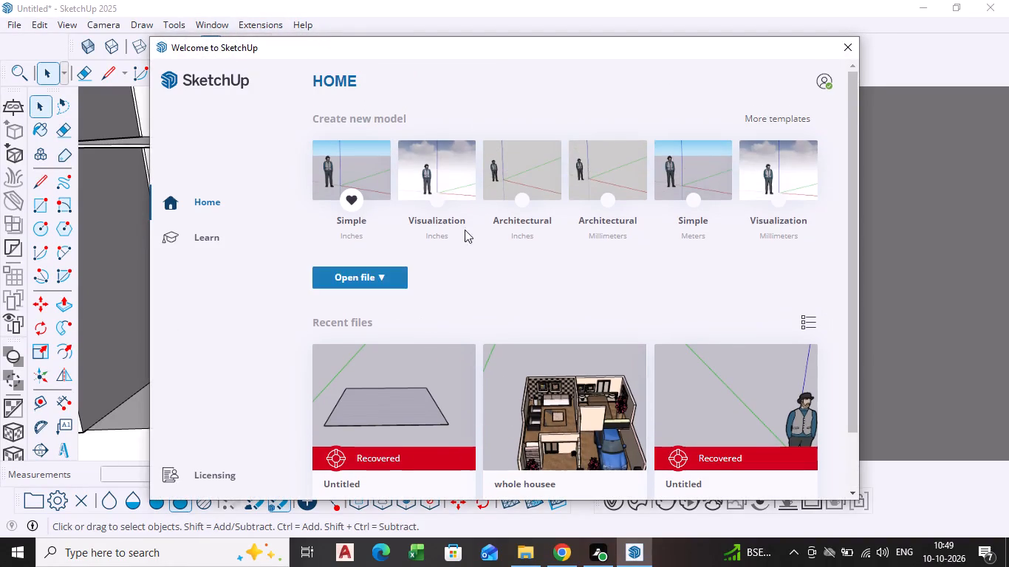
left_click(846, 48)
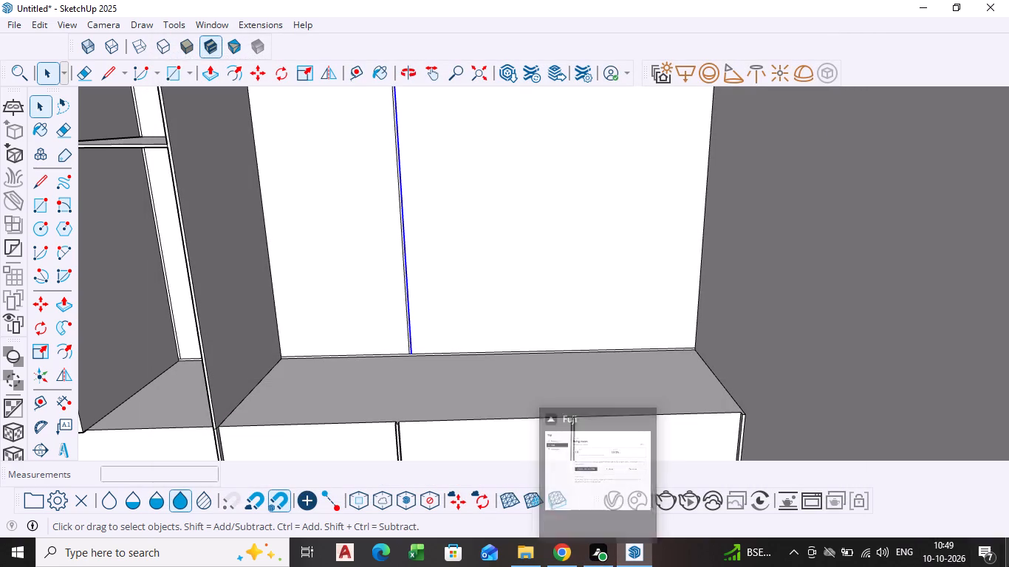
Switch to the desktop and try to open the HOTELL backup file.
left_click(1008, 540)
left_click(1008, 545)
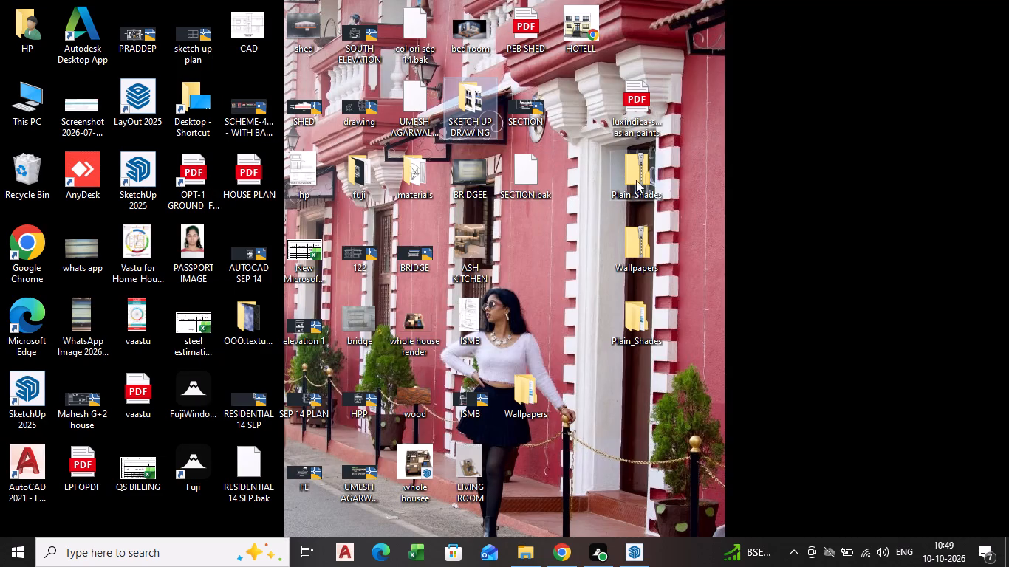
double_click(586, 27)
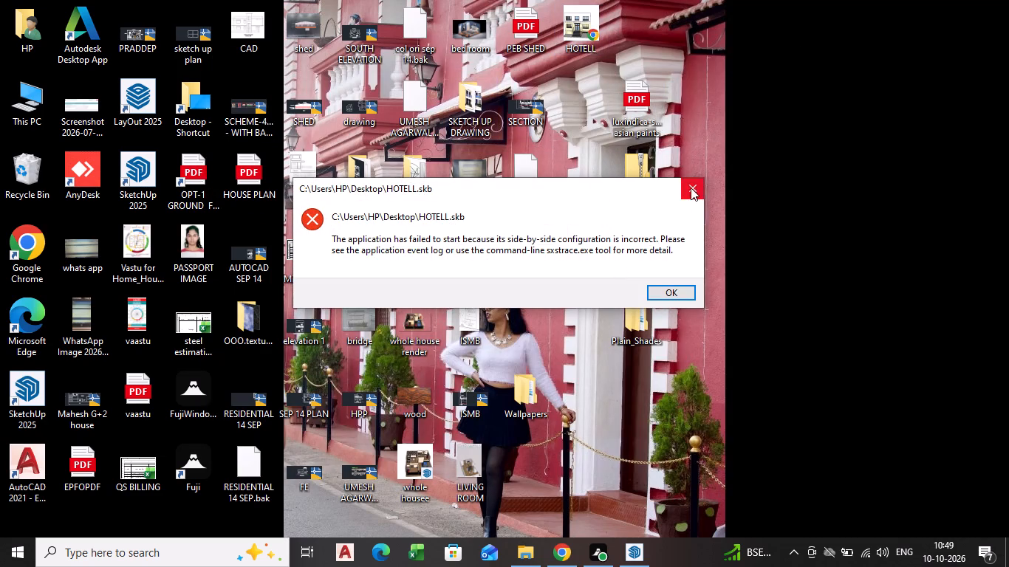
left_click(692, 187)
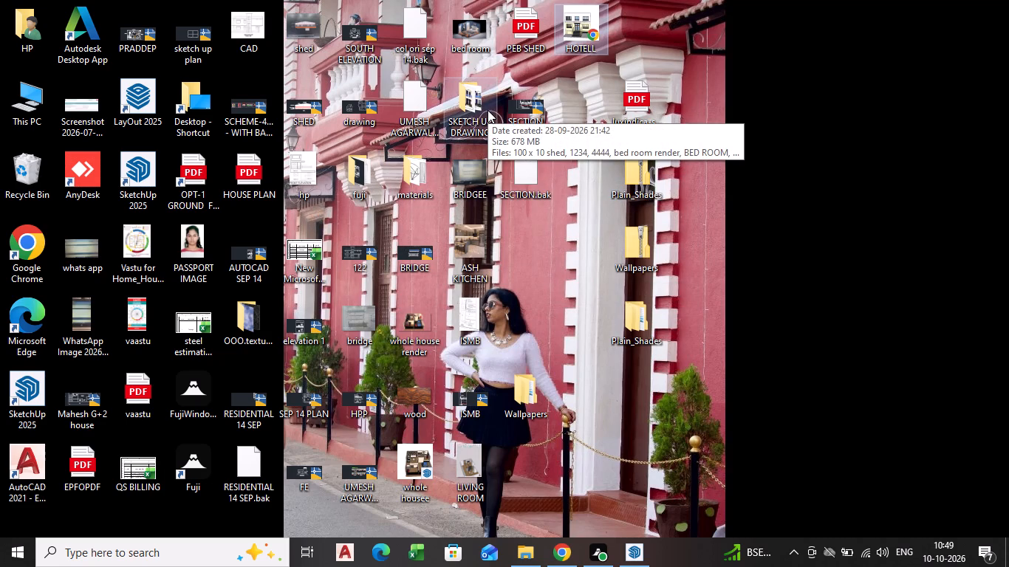
Open a saved model from the desktop folder SKETCH UP DRAWING in a second SketchUp window, then return to the untitled living room model.
double_click(488, 110)
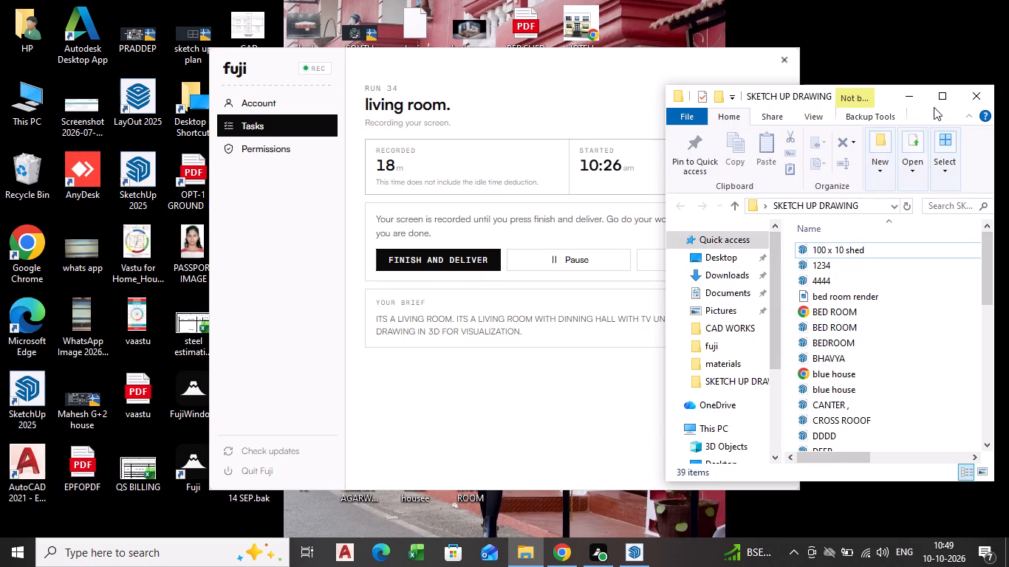
left_click(940, 99)
scroll(425, 327, "down", 4)
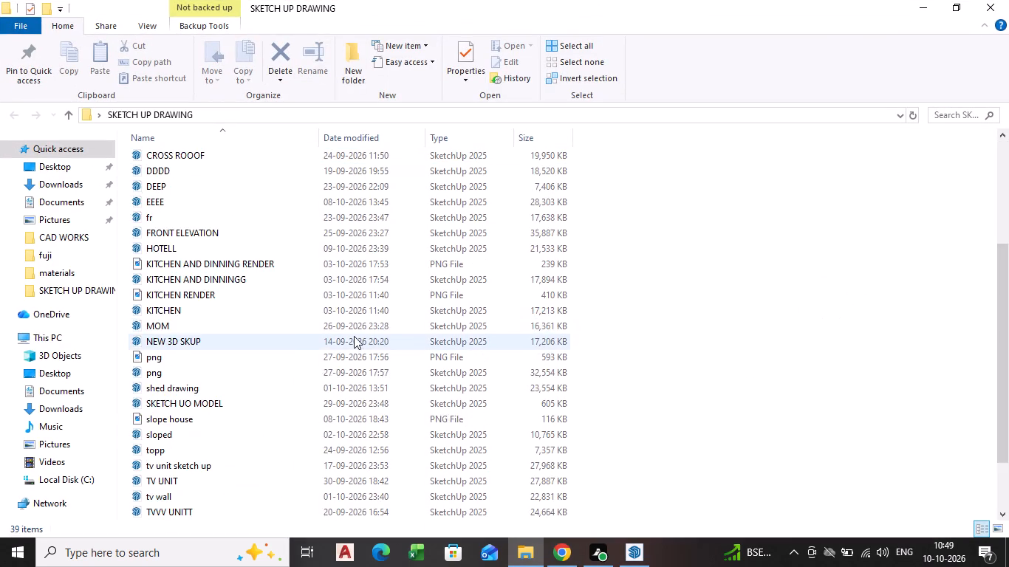
scroll(284, 337, "down", 4)
scroll(223, 377, "down", 3)
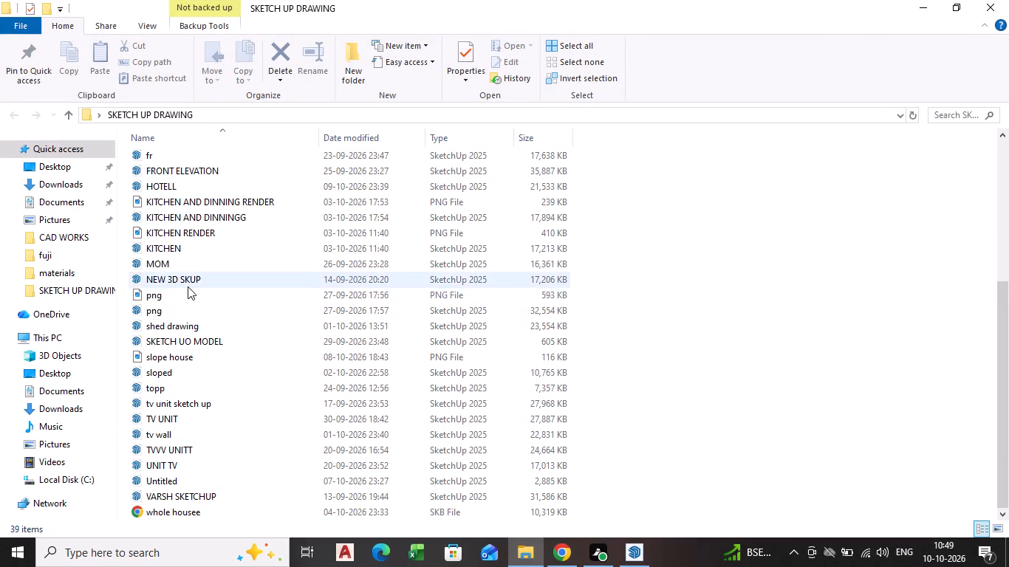
scroll(188, 286, "up", 2)
double_click(169, 282)
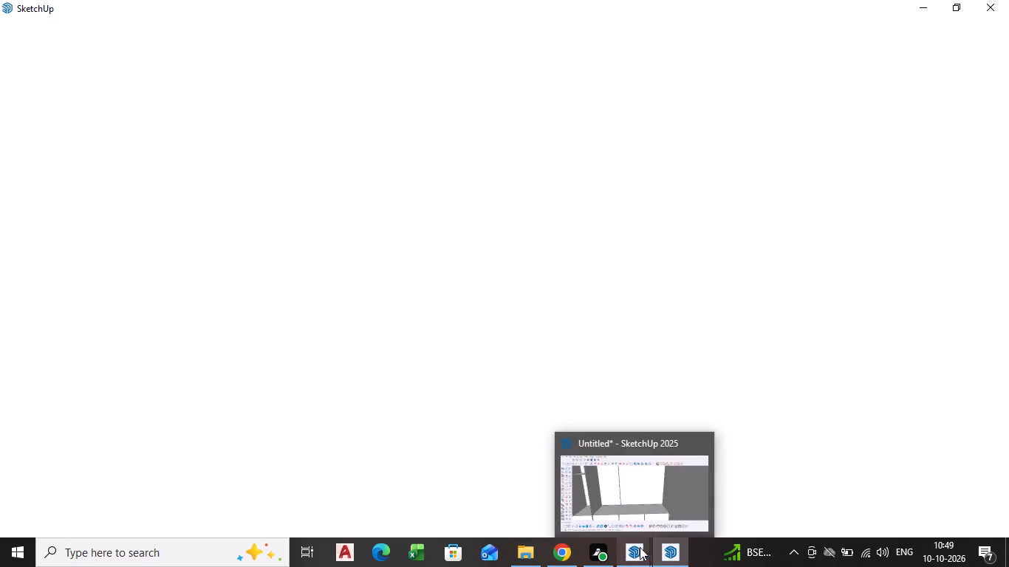
left_click(574, 497)
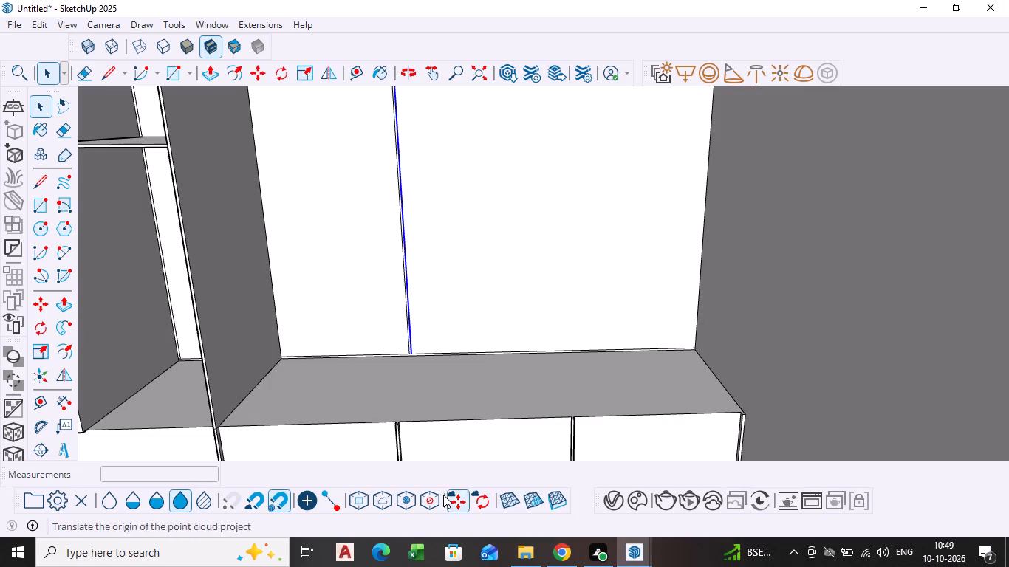
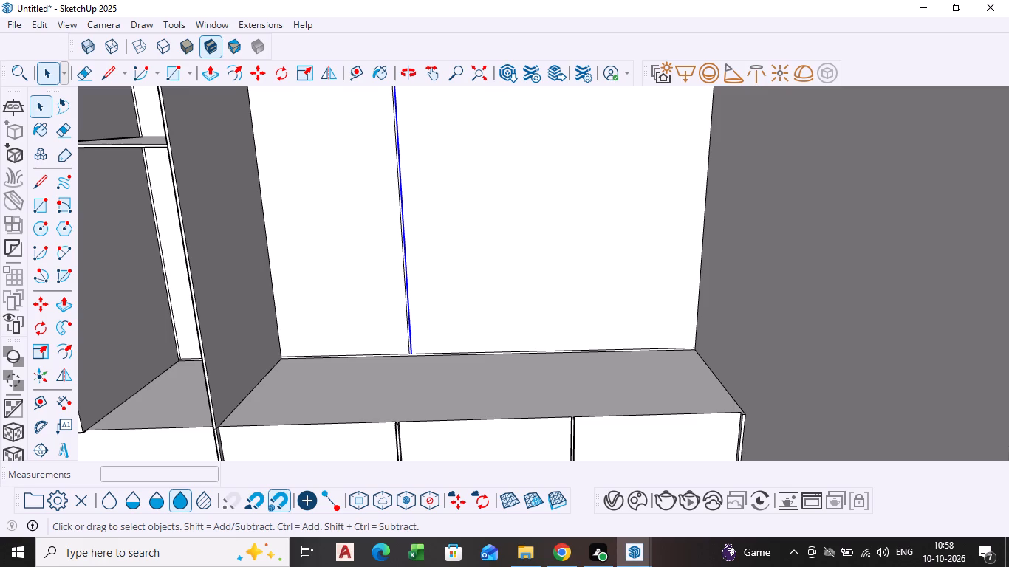
Copy the pair of vertical division lines about 3' 2 3/8" along the back wall above the TV unit.
scroll(179, 566, "down", 1)
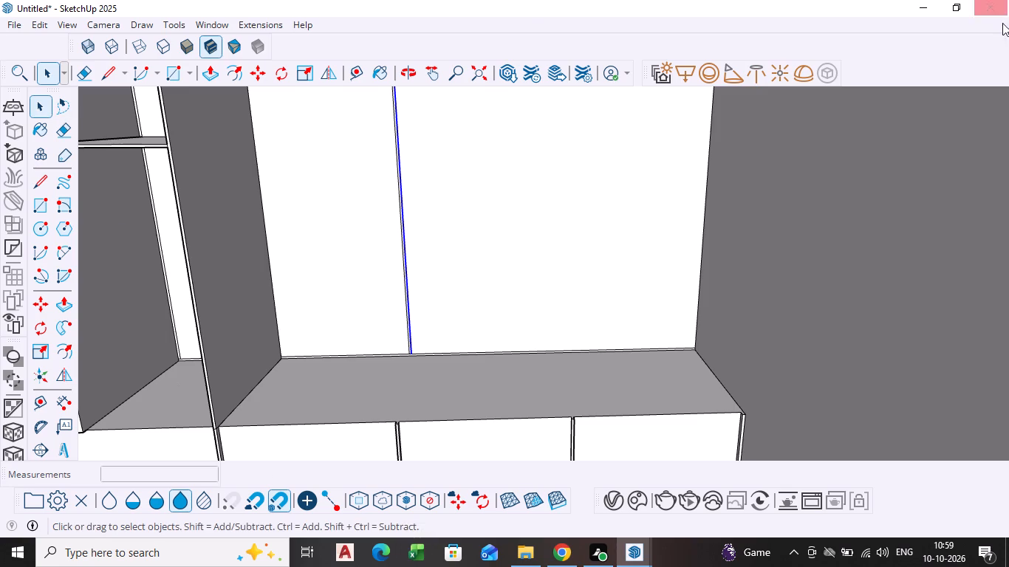
scroll(648, 190, "down", 4)
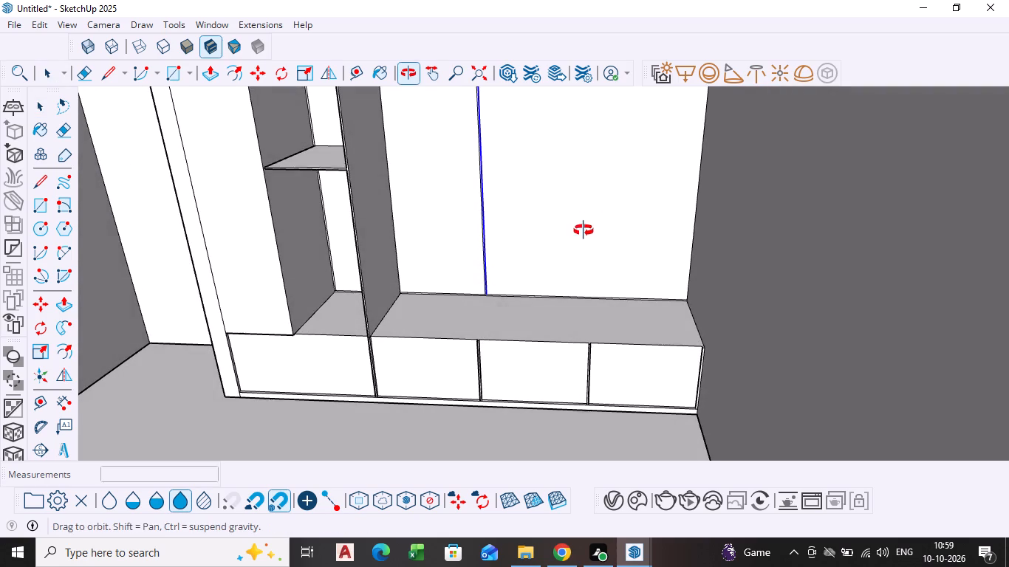
middle_click_drag(584, 231, 558, 339, "shift")
scroll(558, 339, "down", 1, "shift")
scroll(507, 374, "up", 4)
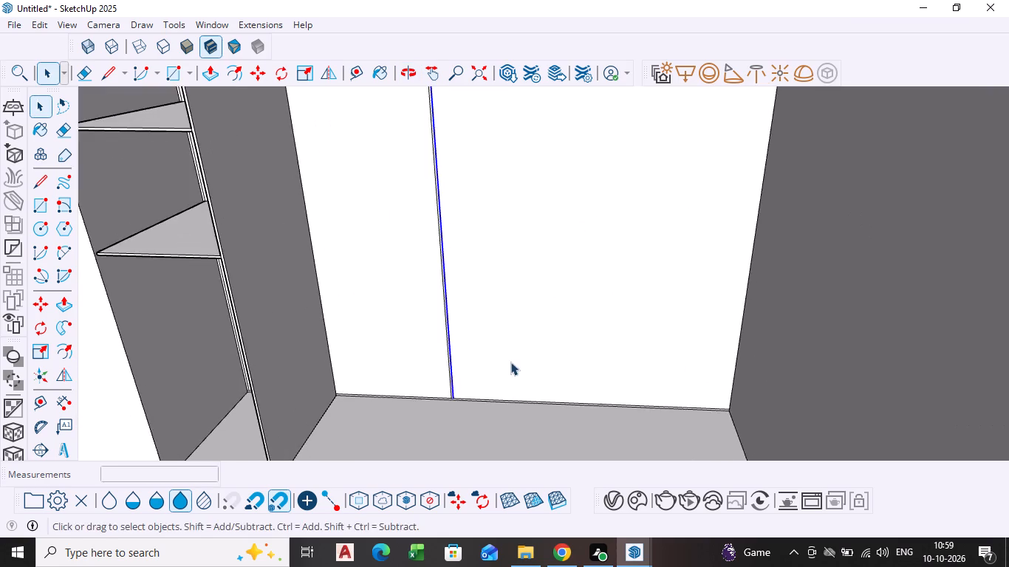
middle_click_drag(510, 362, 553, 315)
scroll(437, 326, "up", 8)
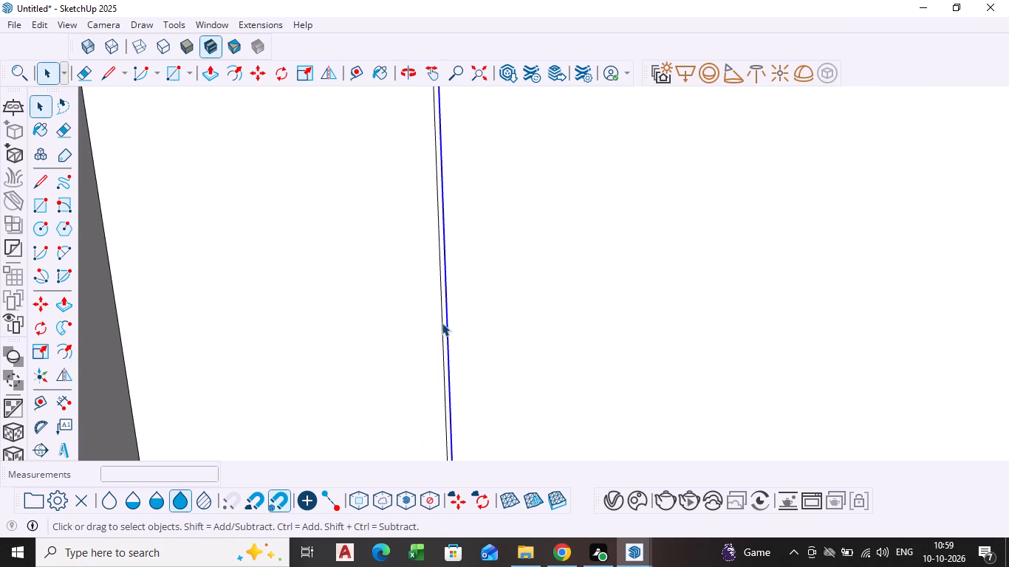
left_click(442, 323, "shift")
scroll(451, 328, "down", 8)
middle_click_drag(523, 347, 489, 279)
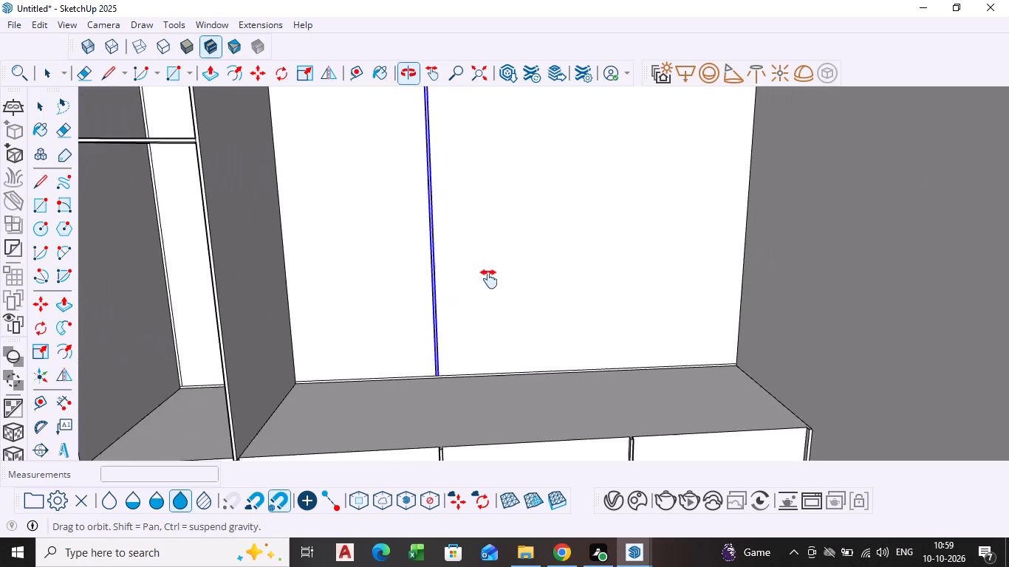
middle_click_drag(489, 279, 489, 278)
scroll(459, 362, "up", 9)
key("m")
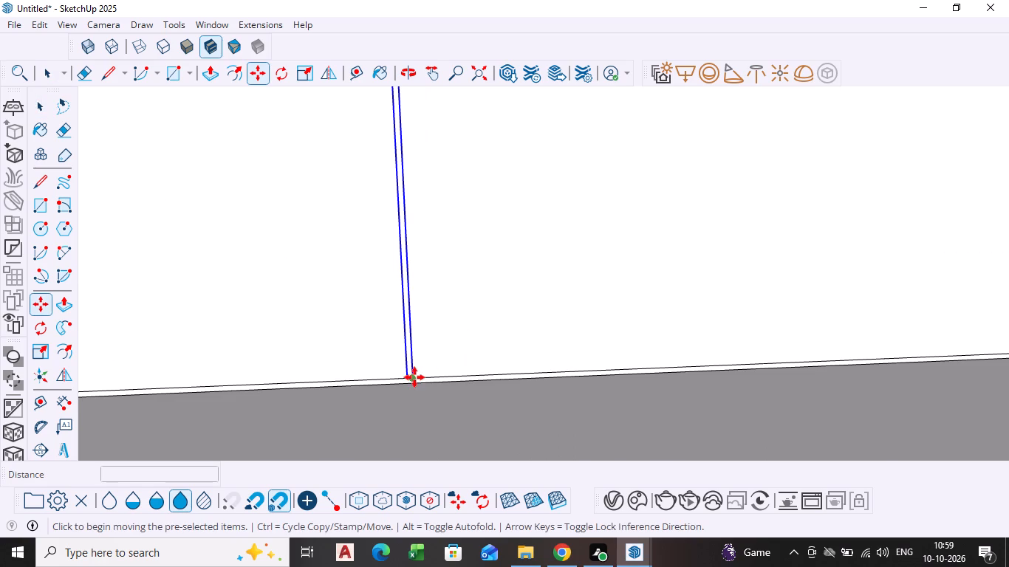
left_click(408, 377)
scroll(654, 370, "down", 5)
scroll(756, 348, "down", 1)
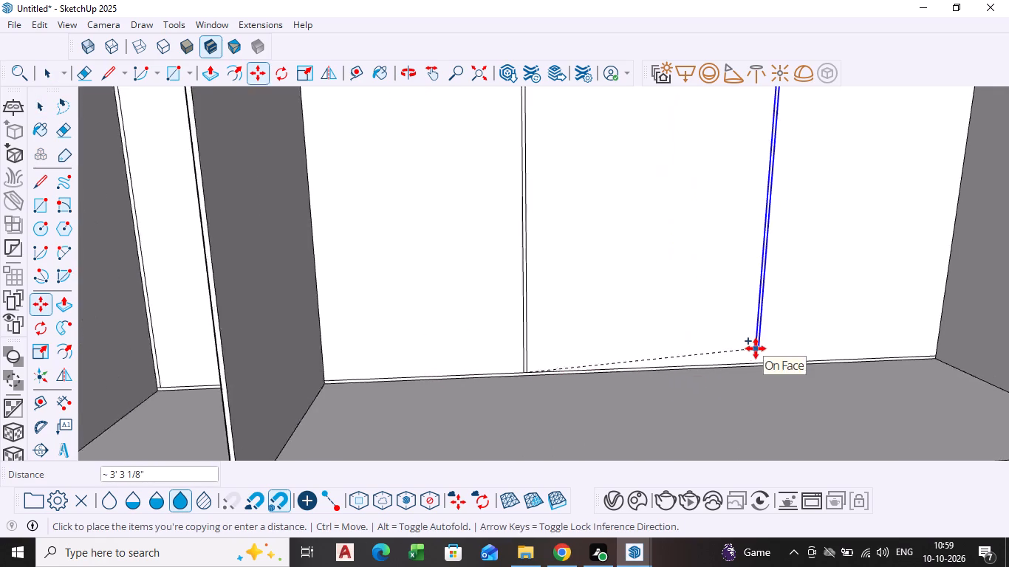
scroll(756, 348, "down", 2)
middle_click_drag(739, 355, 544, 402, "shift")
scroll(547, 404, "down", 10)
scroll(547, 404, "up", 1)
middle_click_drag(547, 404, 504, 303)
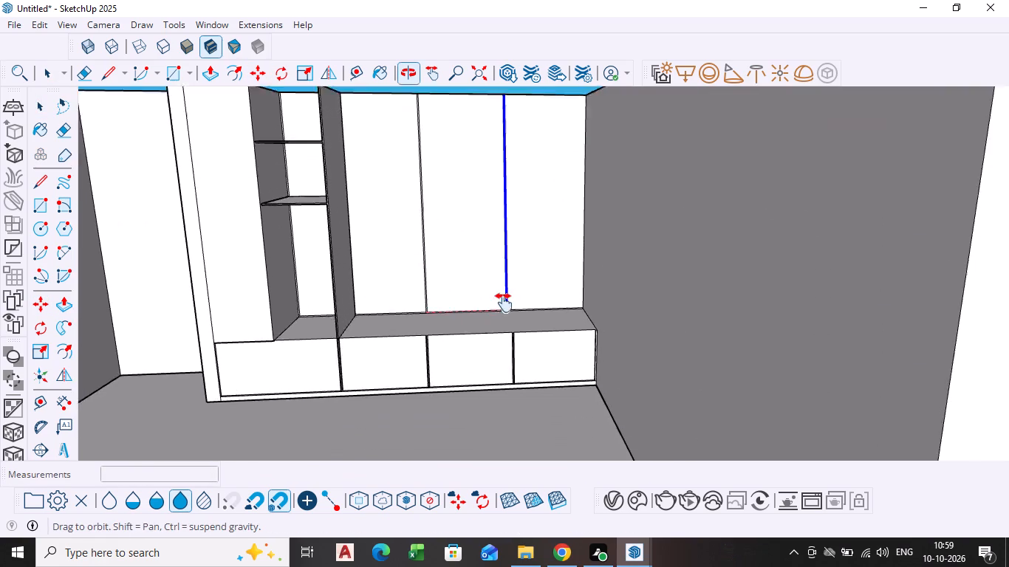
middle_click_drag(504, 303, 488, 262)
scroll(490, 253, "up", 10)
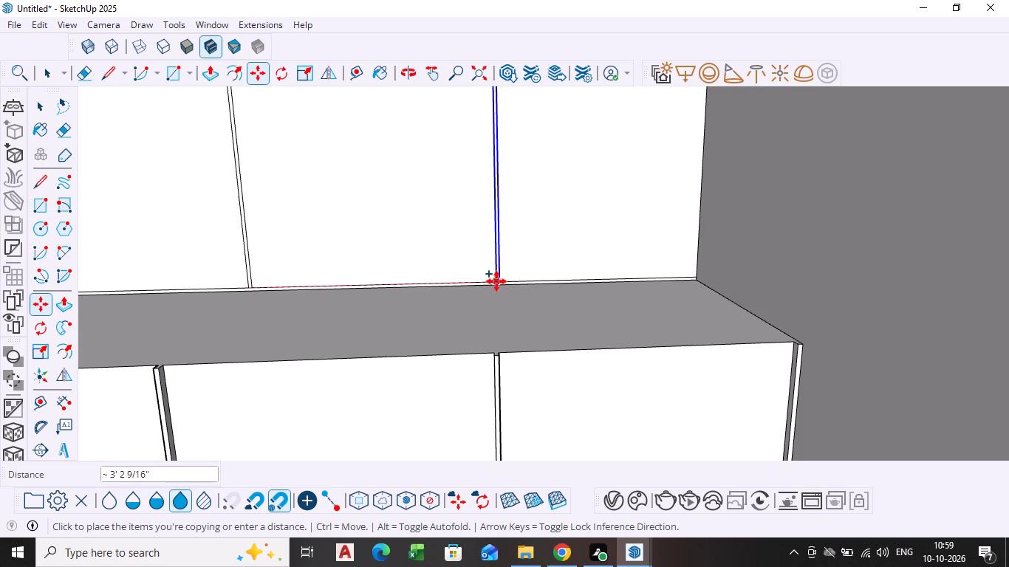
scroll(496, 281, "up", 9)
left_click(496, 281)
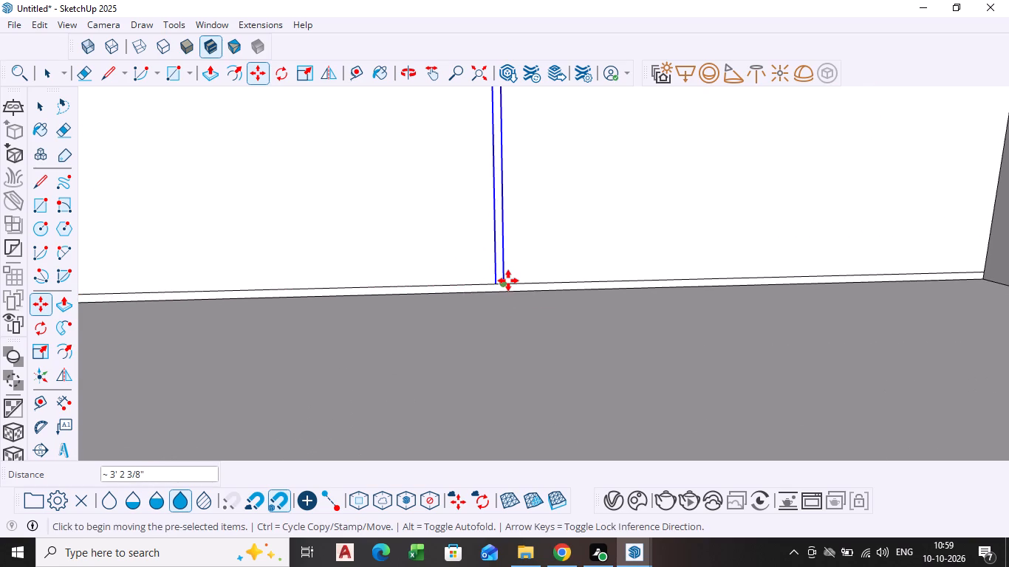
Copy the new pair of division lines about 10 3/4" further along the wall toward the side wall, then clear their selection.
scroll(508, 281, "up", 5)
key("space")
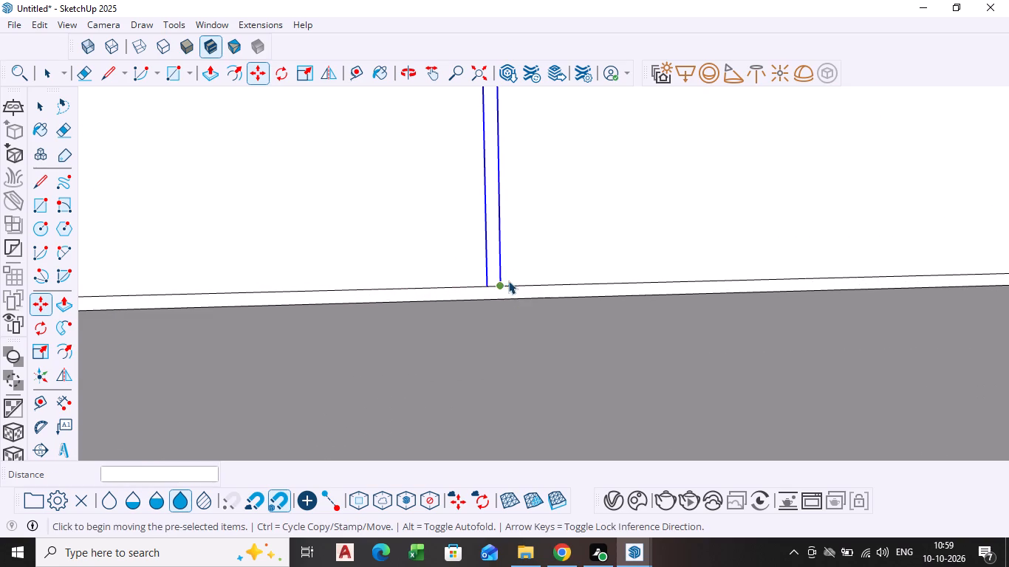
key("m")
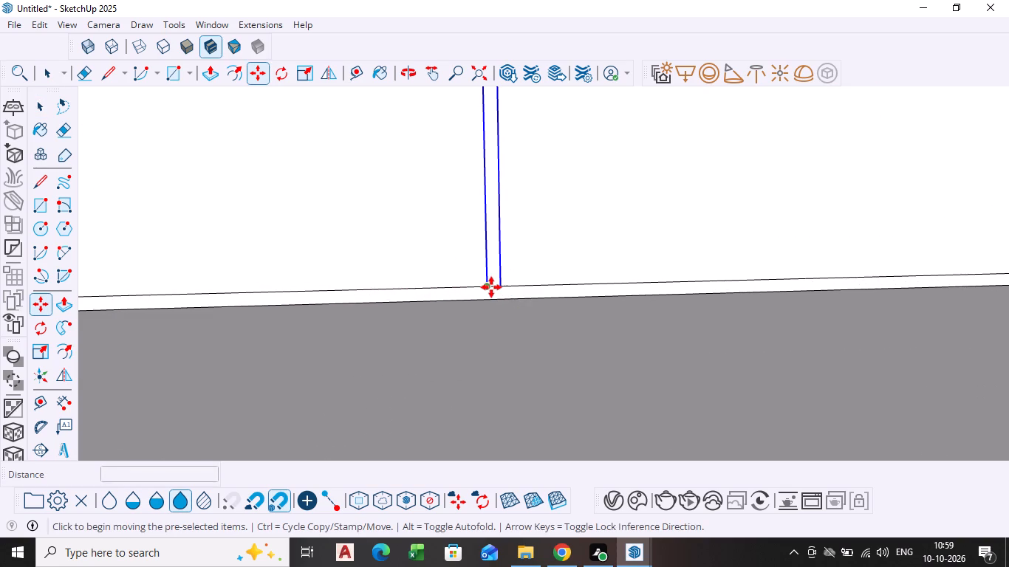
left_click(491, 287)
scroll(713, 287, "down", 5)
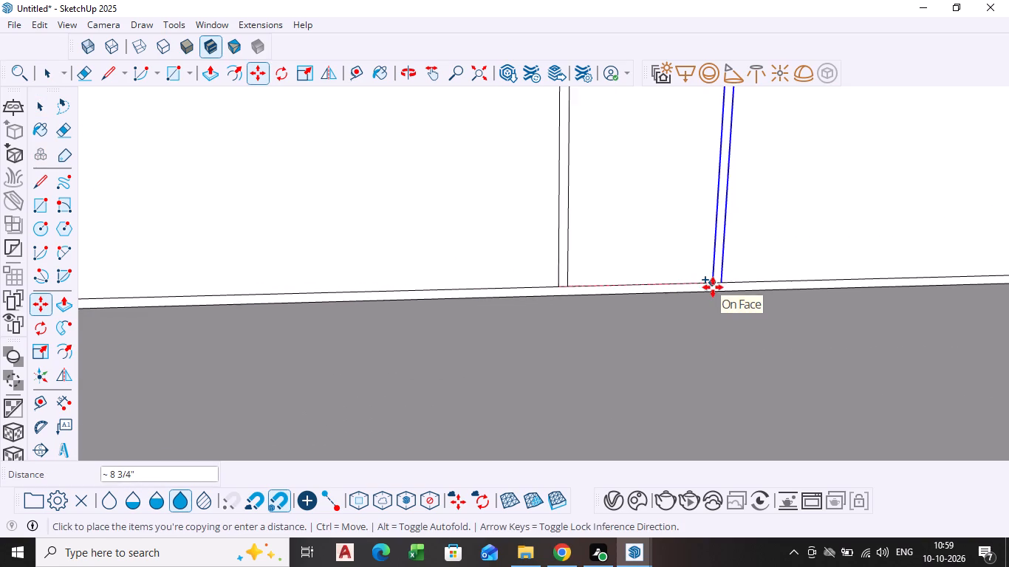
scroll(713, 287, "down", 12)
middle_click_drag(713, 287, 639, 317)
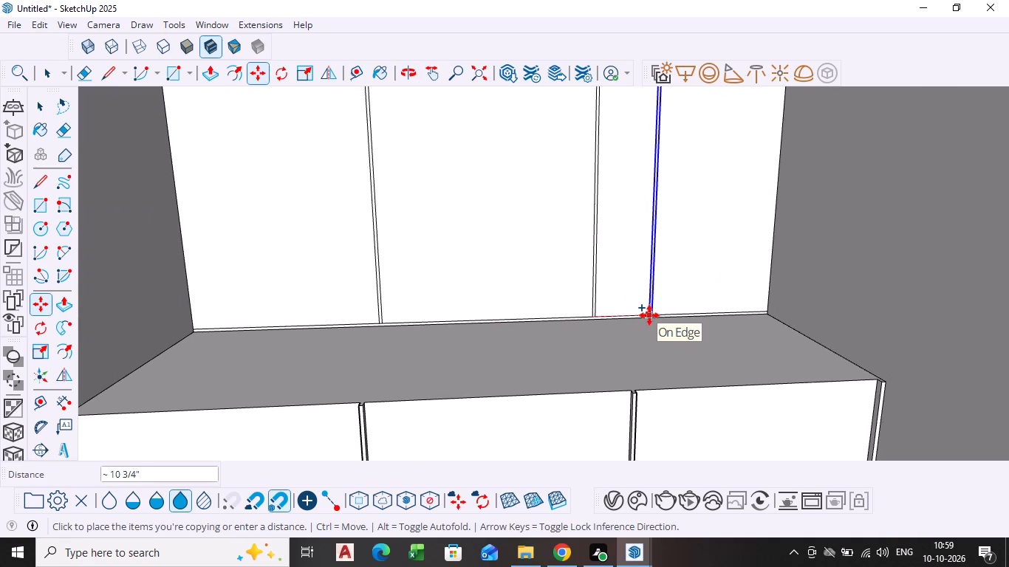
left_click(649, 315)
key("space")
scroll(679, 331, "down", 9)
middle_click_drag(684, 334, 661, 347)
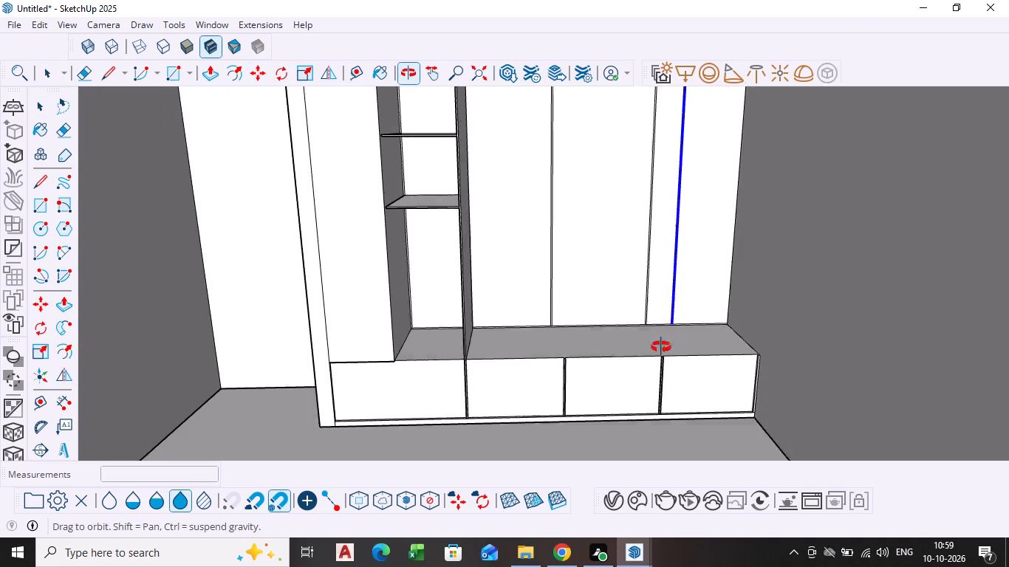
middle_click_drag(661, 347, 651, 352)
key("space")
left_click(189, 349)
Recess the narrow strip between the first pair of division lines about 13/16" into the wall panel.
scroll(343, 337, "down", 5)
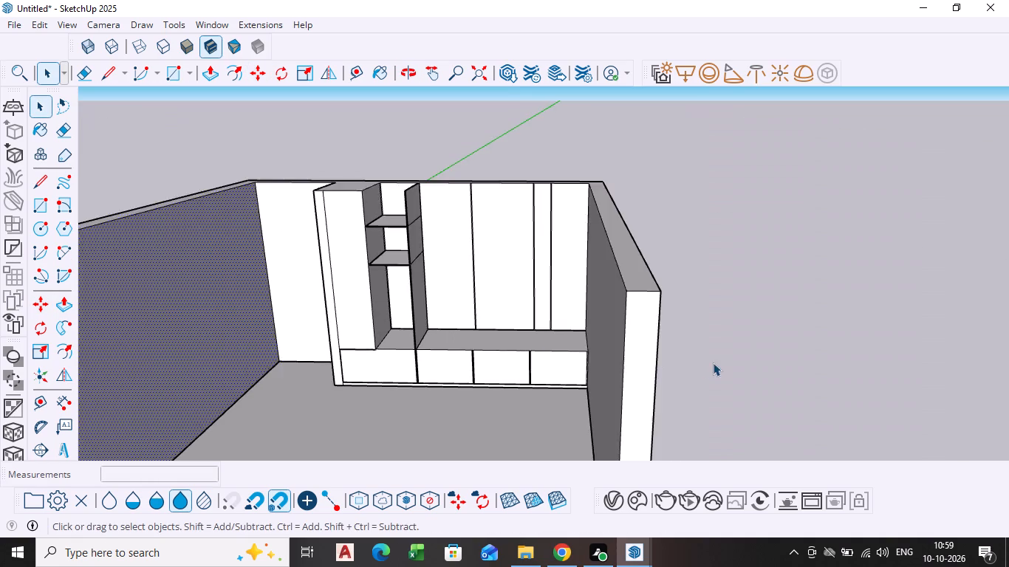
scroll(713, 362, "down", 4)
scroll(575, 334, "up", 18)
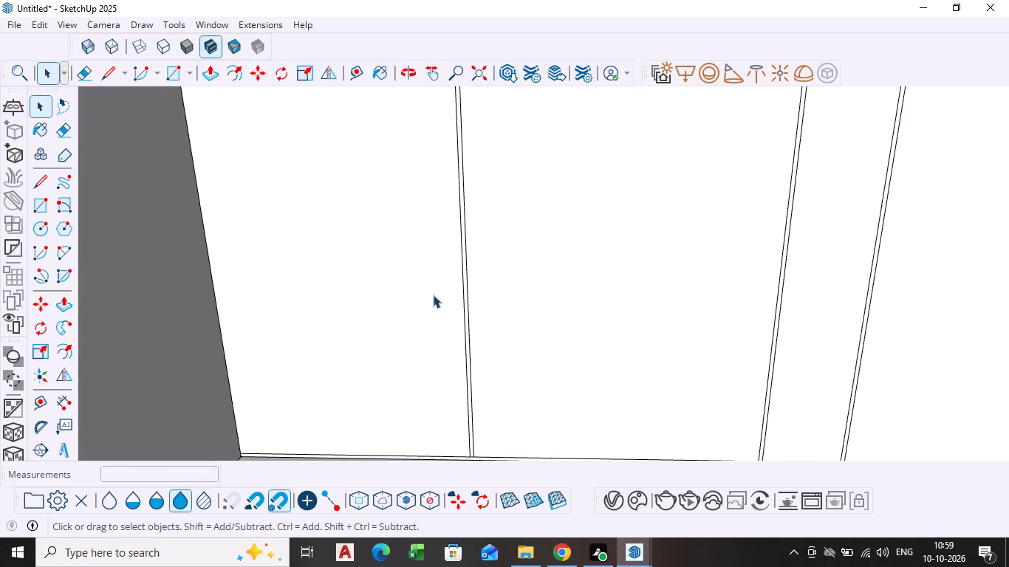
scroll(434, 296, "up", 5)
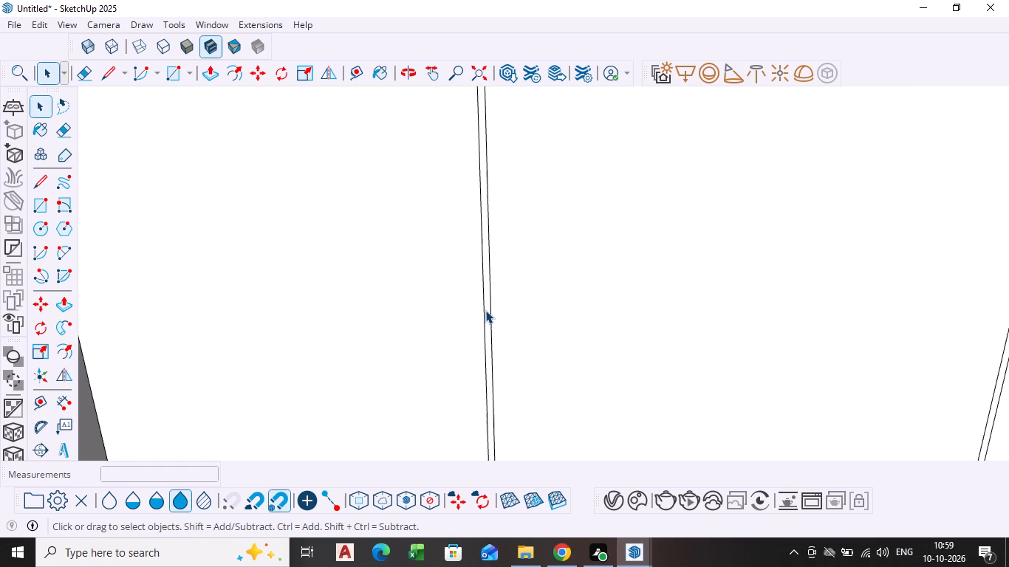
left_click(485, 310)
scroll(486, 311, "up", 4)
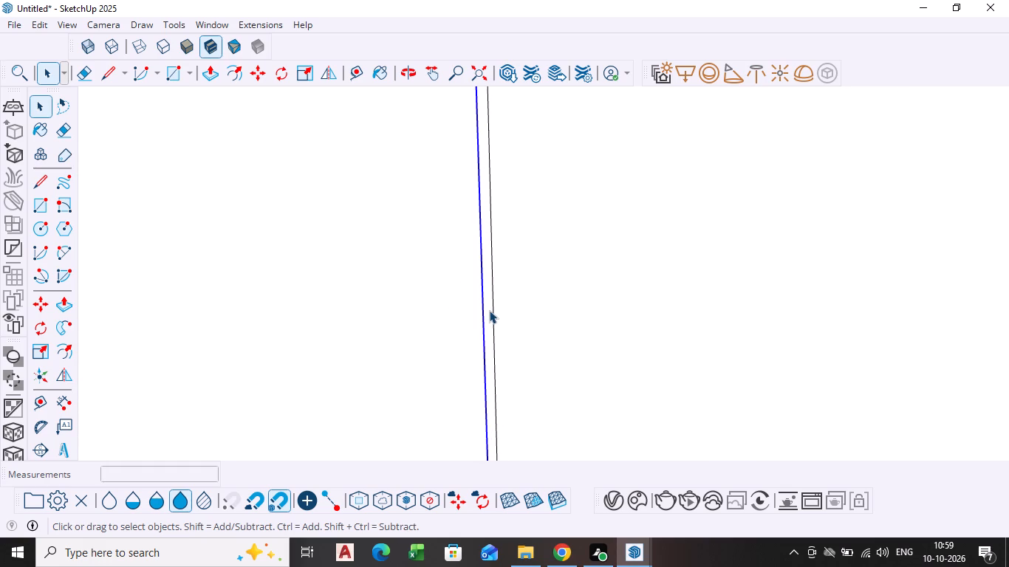
left_click(489, 310)
key("p")
left_click(489, 310)
left_click(489, 304)
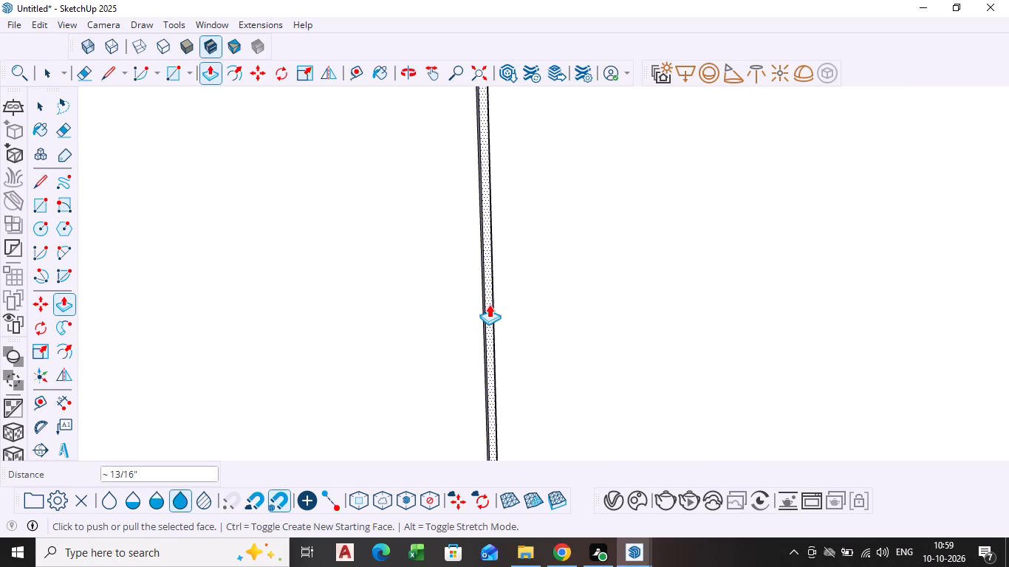
Recess the narrow strip between the second pair of division lines about 1 5/8" into the wall panel.
scroll(620, 304, "down", 12)
scroll(693, 327, "down", 1, "shift")
middle_click_drag(693, 327, 499, 309, "shift")
scroll(705, 300, "up", 3)
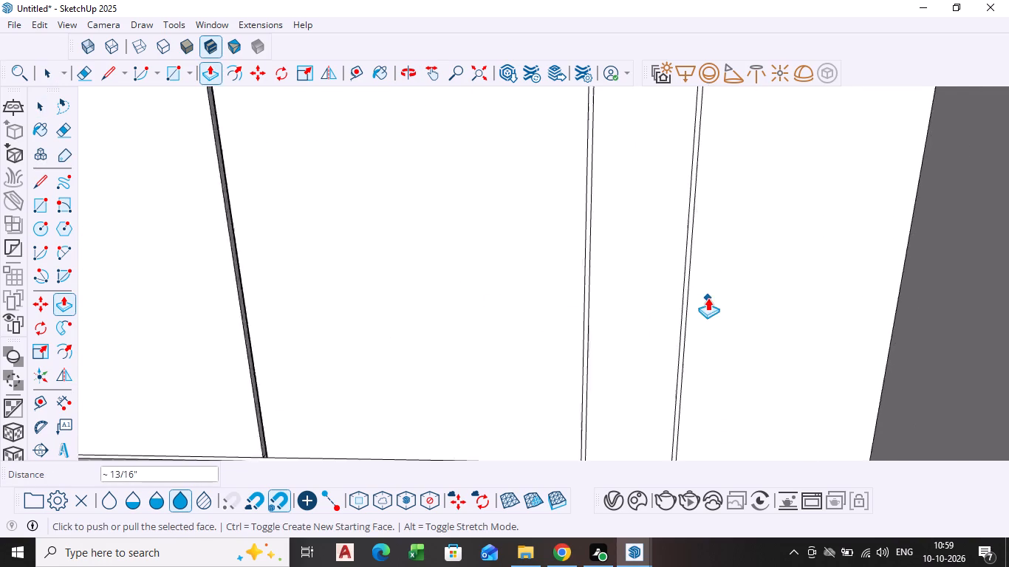
scroll(708, 298, "up", 7)
key("space")
scroll(503, 314, "up", 5)
left_click(488, 327)
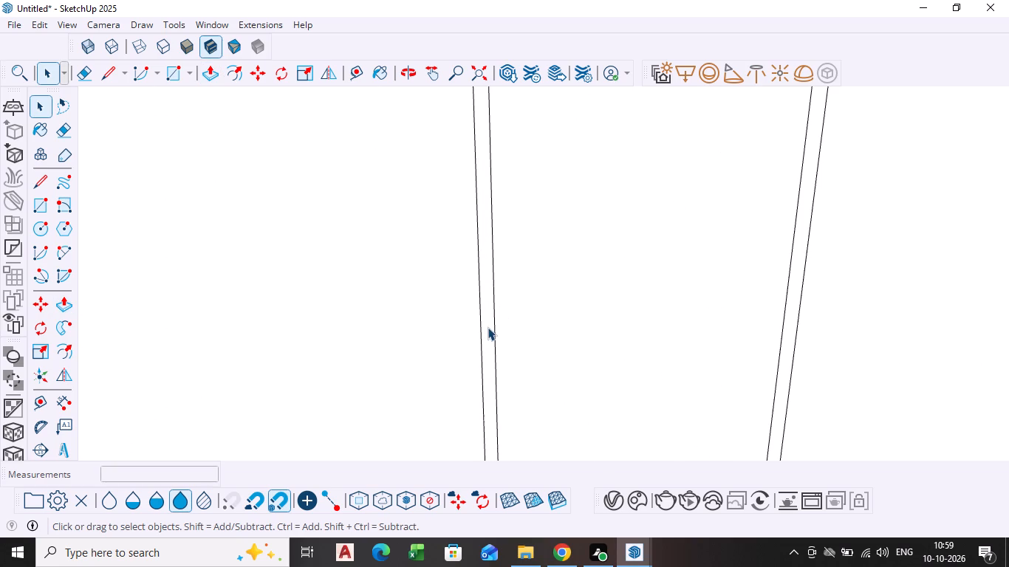
key("p")
left_click(488, 327)
left_click(492, 312)
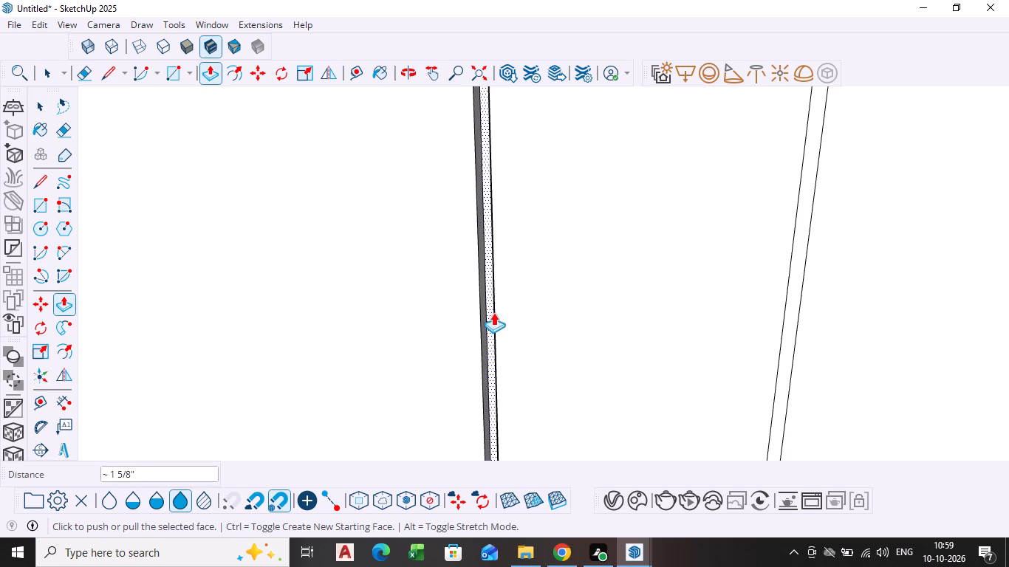
Recess the narrow strip between the third pair of division lines into the wall panel, then clear the selection.
scroll(533, 346, "down", 1)
middle_click_drag(533, 346, 585, 359)
key("space")
scroll(803, 343, "up", 4)
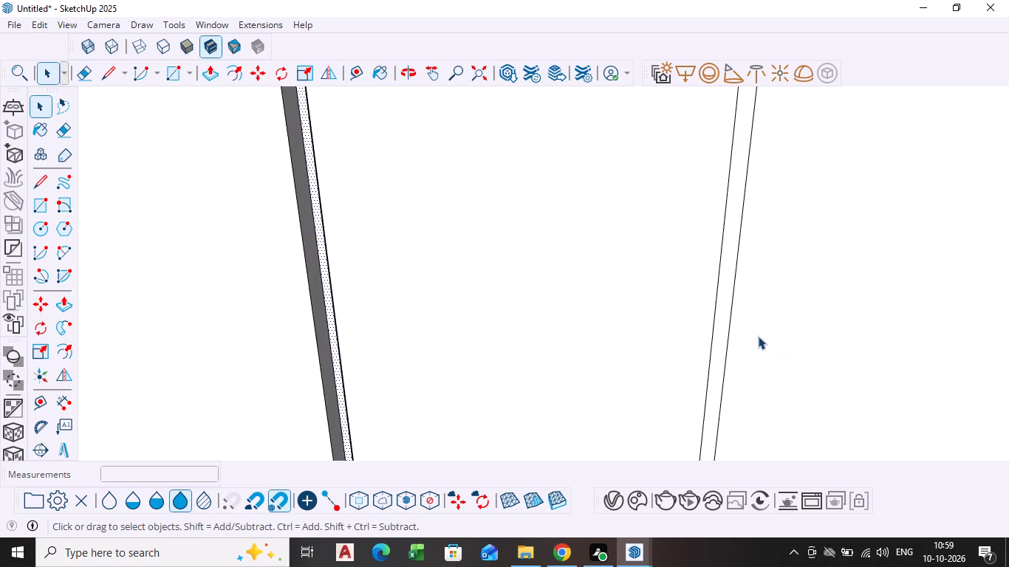
scroll(754, 335, "up", 3)
left_click(699, 329)
left_click(706, 330)
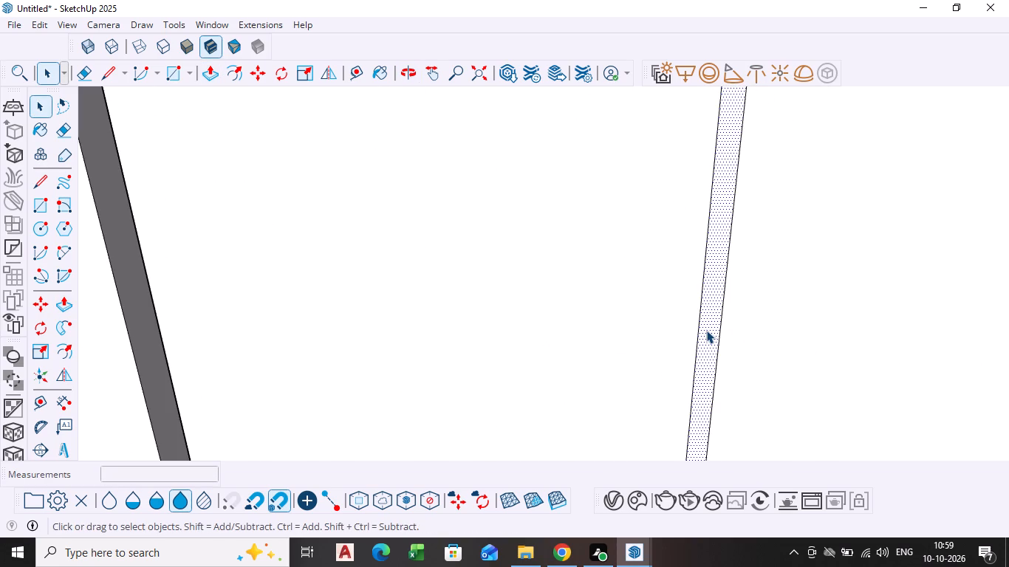
key("p")
left_click(706, 330)
left_click(708, 312)
key("space")
scroll(708, 314, "down", 12)
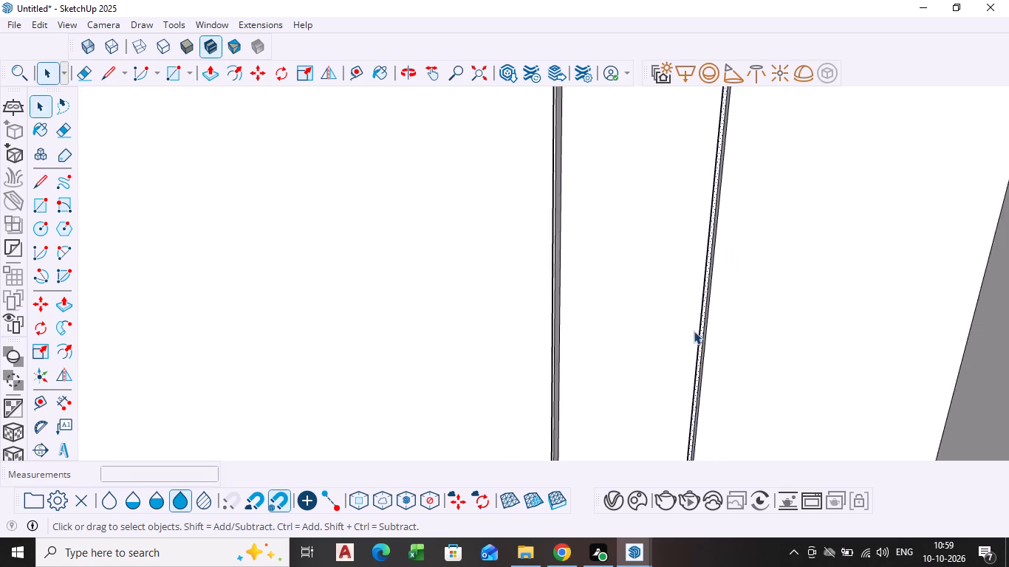
scroll(694, 331, "down", 16)
middle_click_drag(692, 337, 664, 346)
scroll(621, 332, "down", 6)
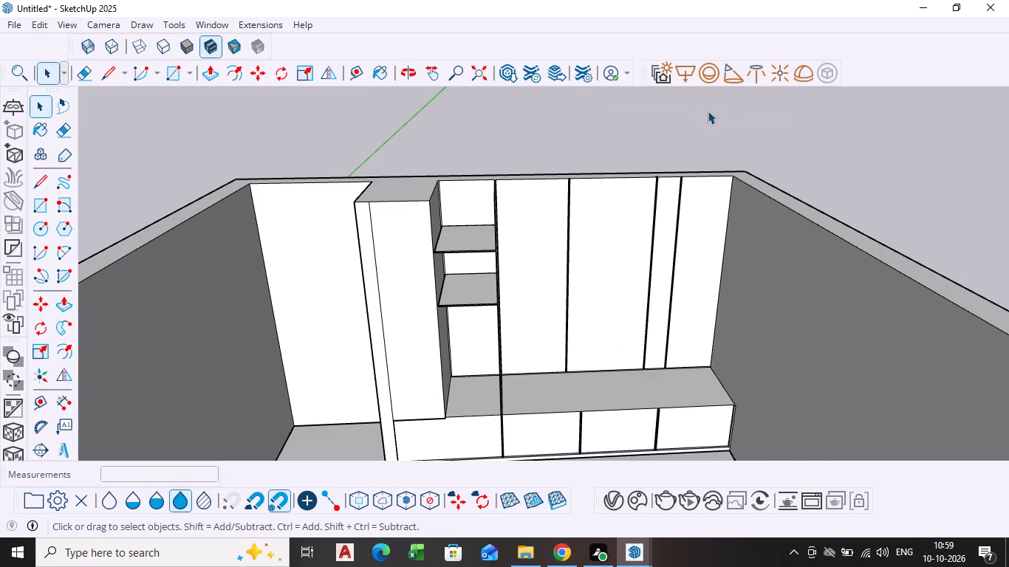
left_click(701, 148)
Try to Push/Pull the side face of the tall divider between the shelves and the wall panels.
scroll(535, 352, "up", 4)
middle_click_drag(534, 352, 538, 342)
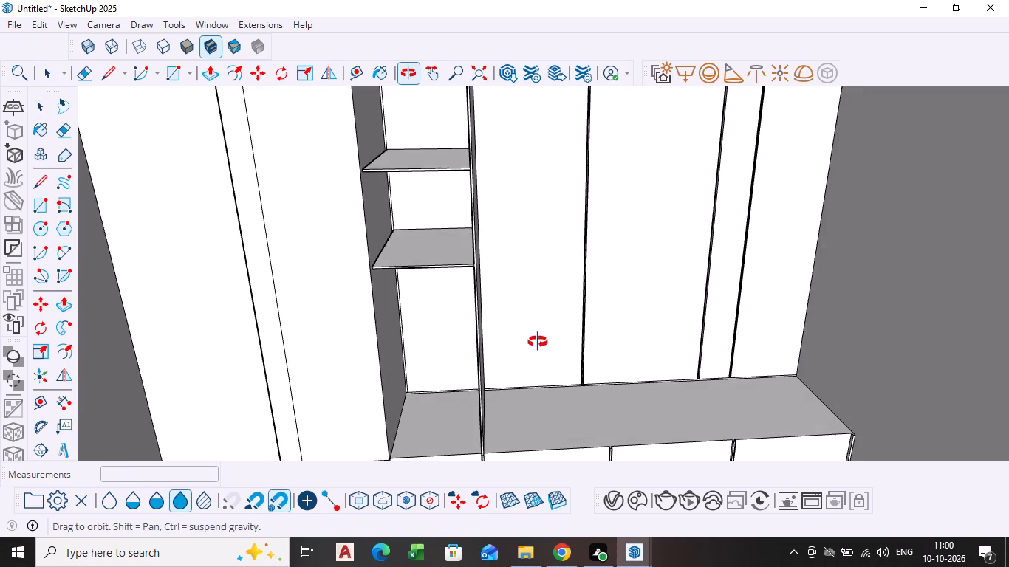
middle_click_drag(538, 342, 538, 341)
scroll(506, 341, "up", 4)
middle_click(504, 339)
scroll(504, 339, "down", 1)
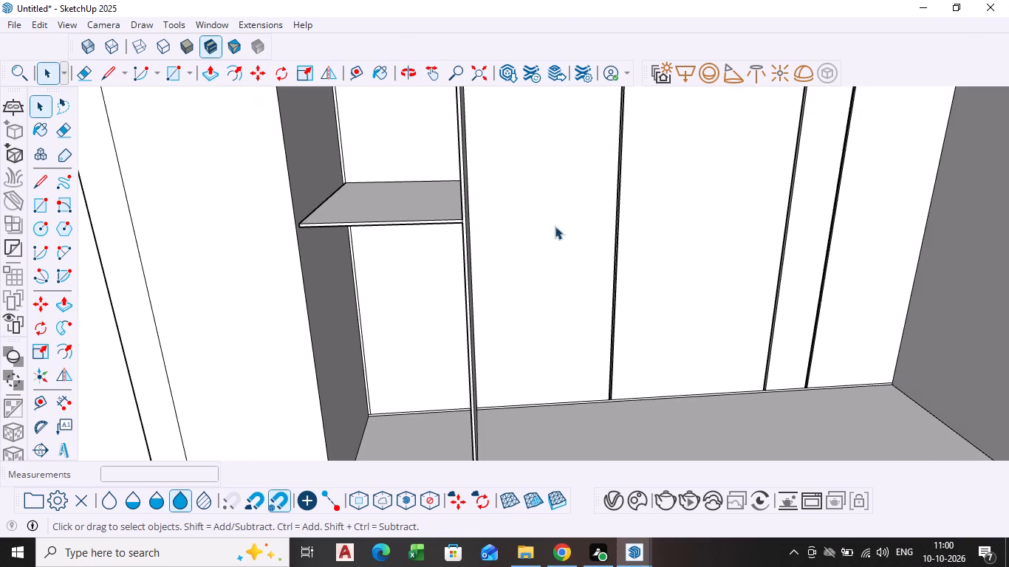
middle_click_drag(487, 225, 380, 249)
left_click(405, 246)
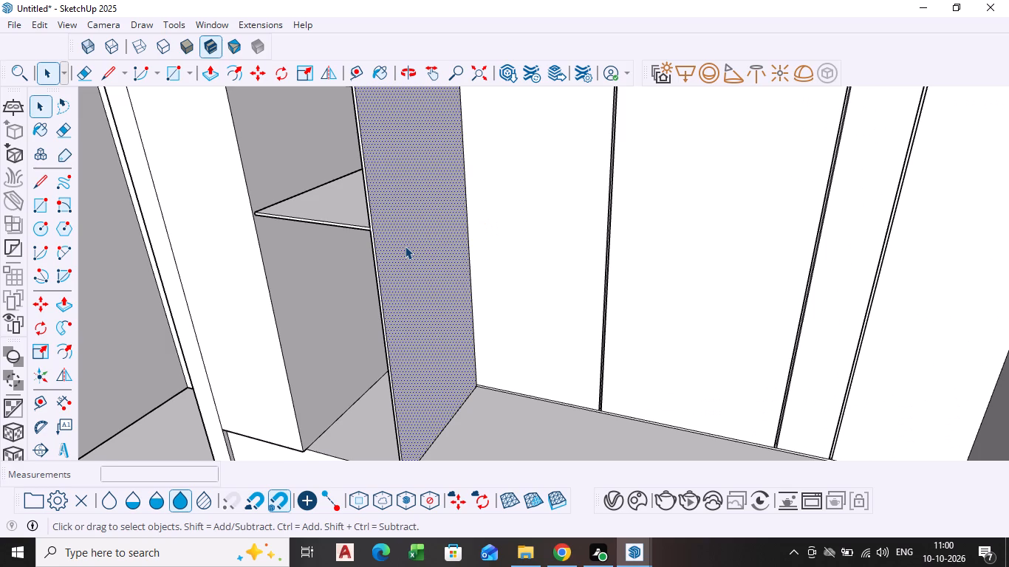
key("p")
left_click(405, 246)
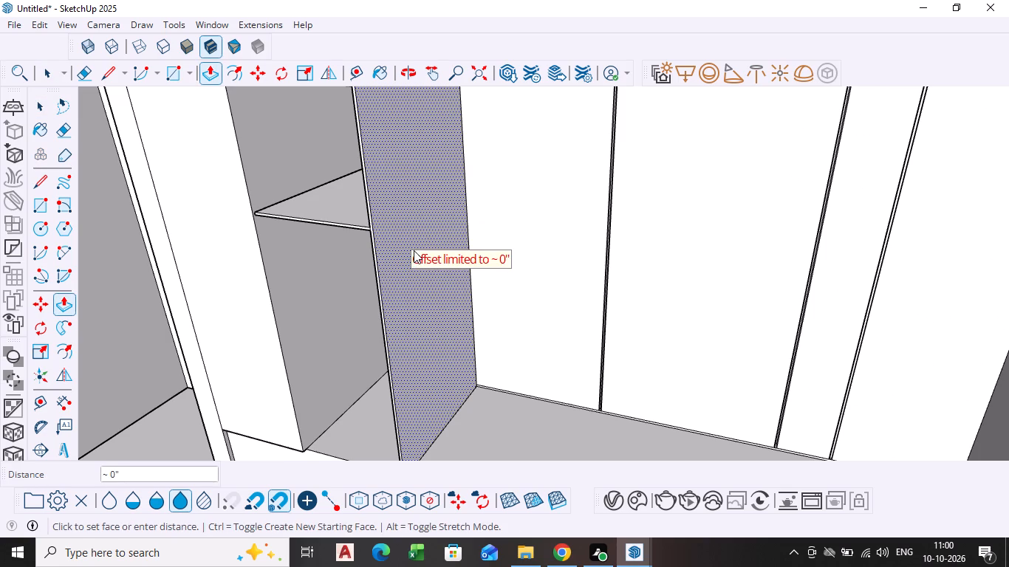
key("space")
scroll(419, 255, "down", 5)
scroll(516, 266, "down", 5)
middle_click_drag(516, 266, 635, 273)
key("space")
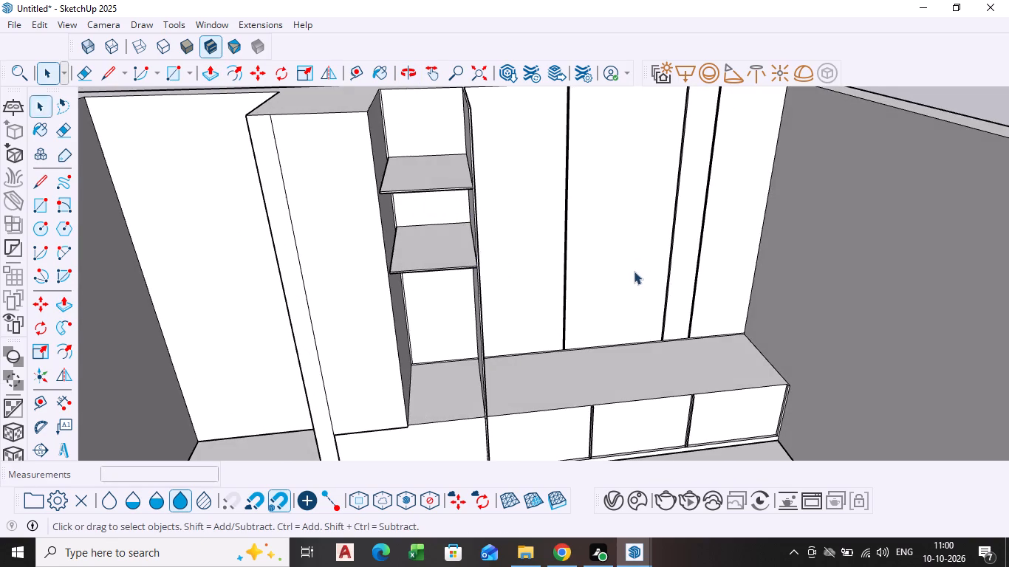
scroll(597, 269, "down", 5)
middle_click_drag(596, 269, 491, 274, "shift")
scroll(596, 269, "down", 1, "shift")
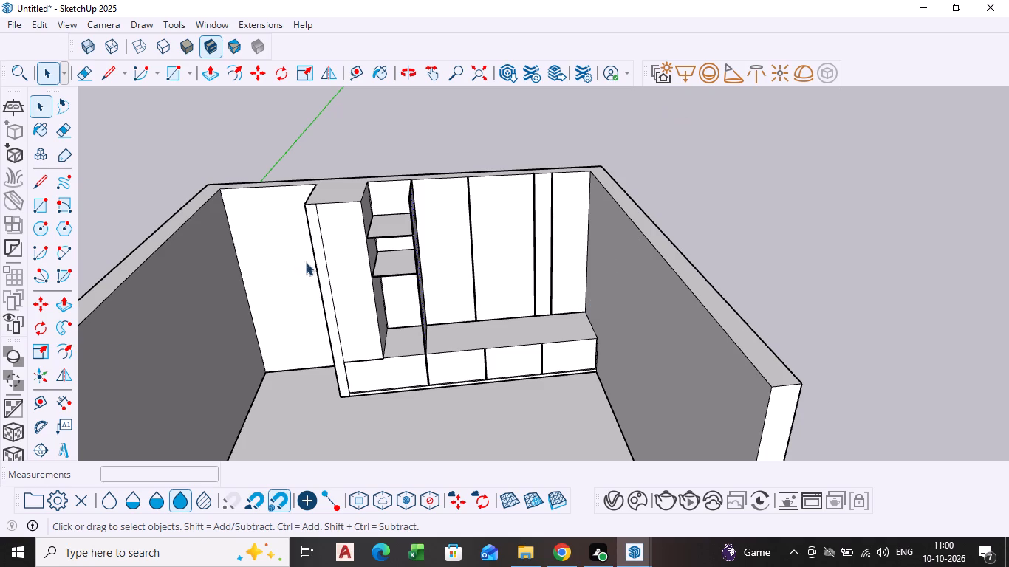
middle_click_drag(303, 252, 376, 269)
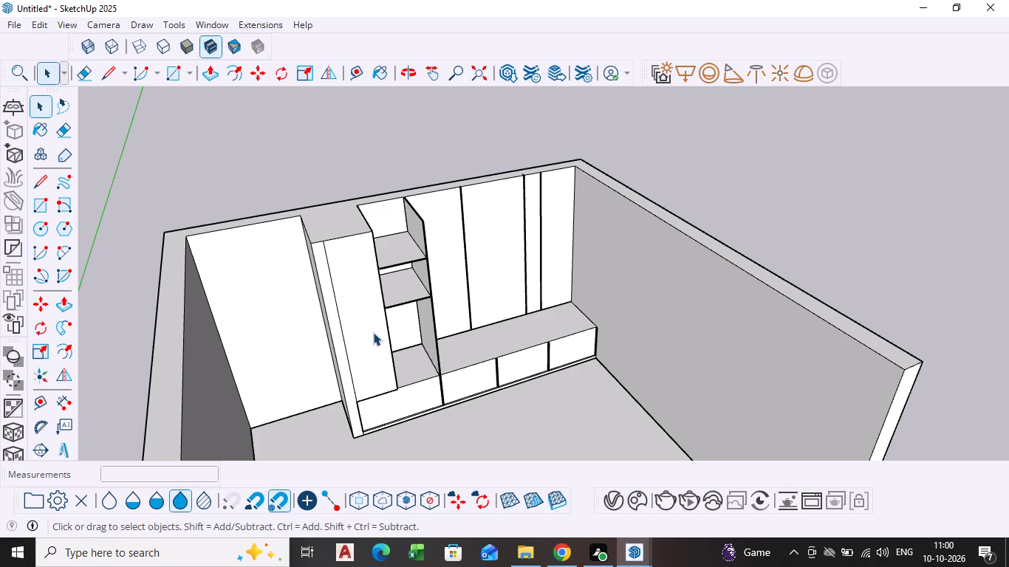
Draw a line about 3 ft long across the tall cabinet's top, from the front division line back toward the wall.
middle_click_drag(384, 206, 384, 210)
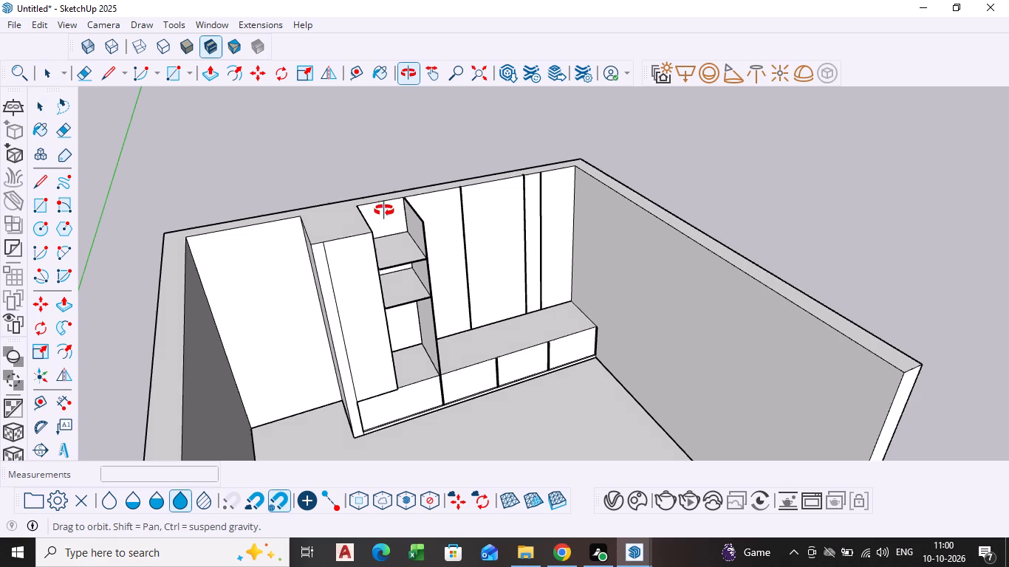
middle_click_drag(384, 210, 394, 258)
scroll(331, 277, "up", 3)
key("l")
scroll(316, 271, "up", 6)
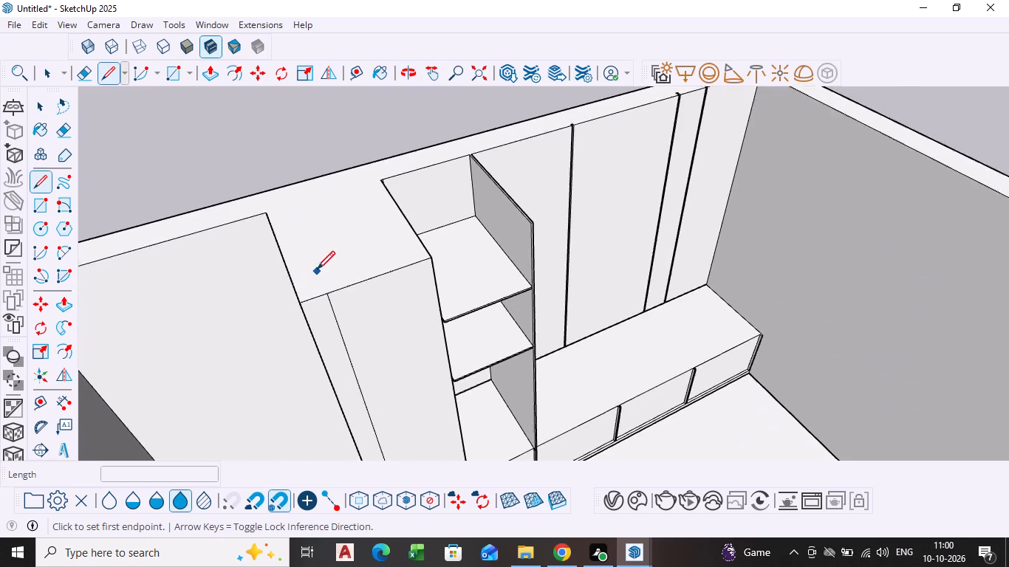
left_click_drag(332, 298, 332, 286)
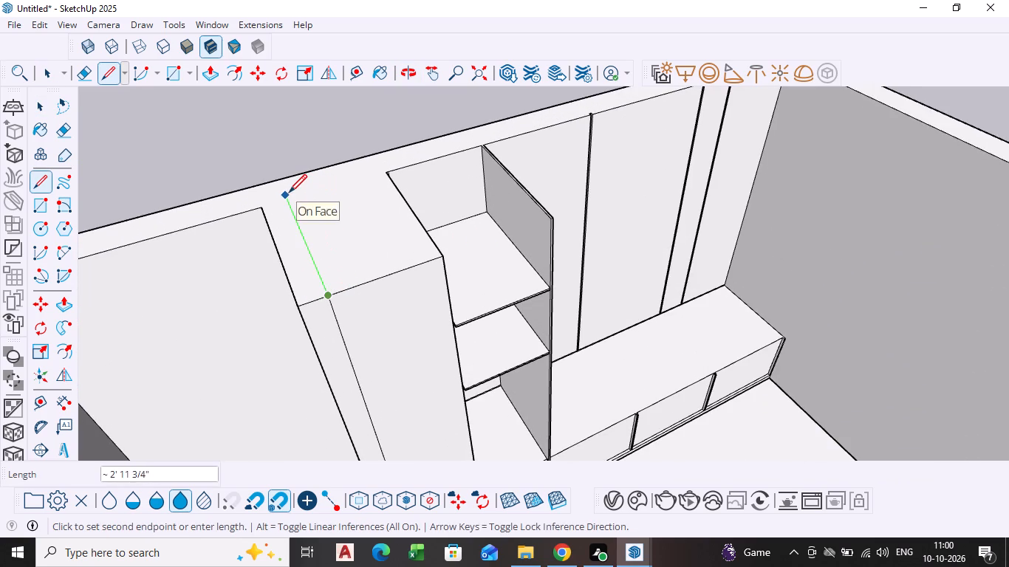
left_click(289, 194)
key("Escape")
Draw a line along the back of the tall cabinet's top, between its two rear corners at the wall.
scroll(311, 203, "up", 3)
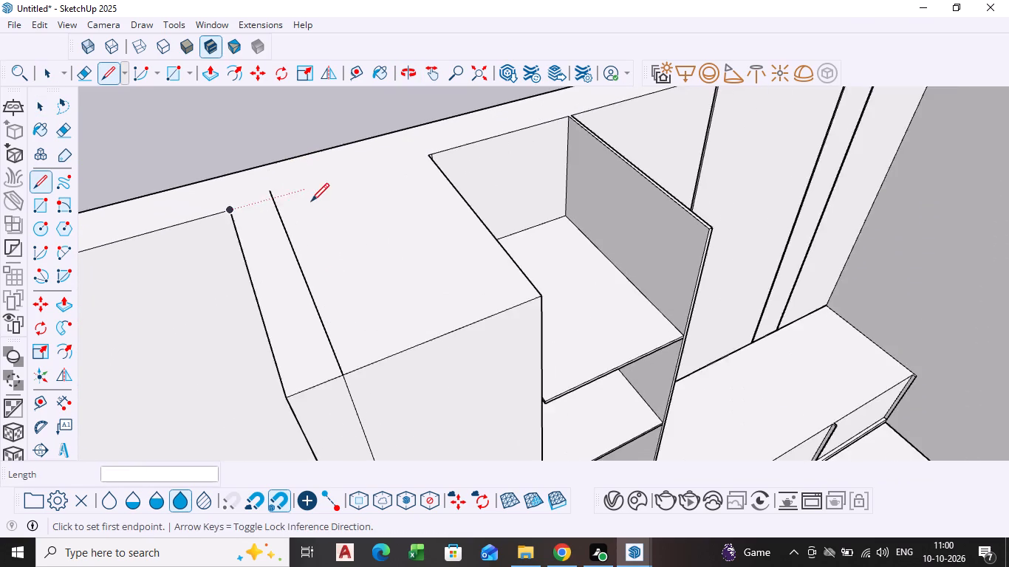
scroll(311, 203, "up", 5)
left_click(213, 211)
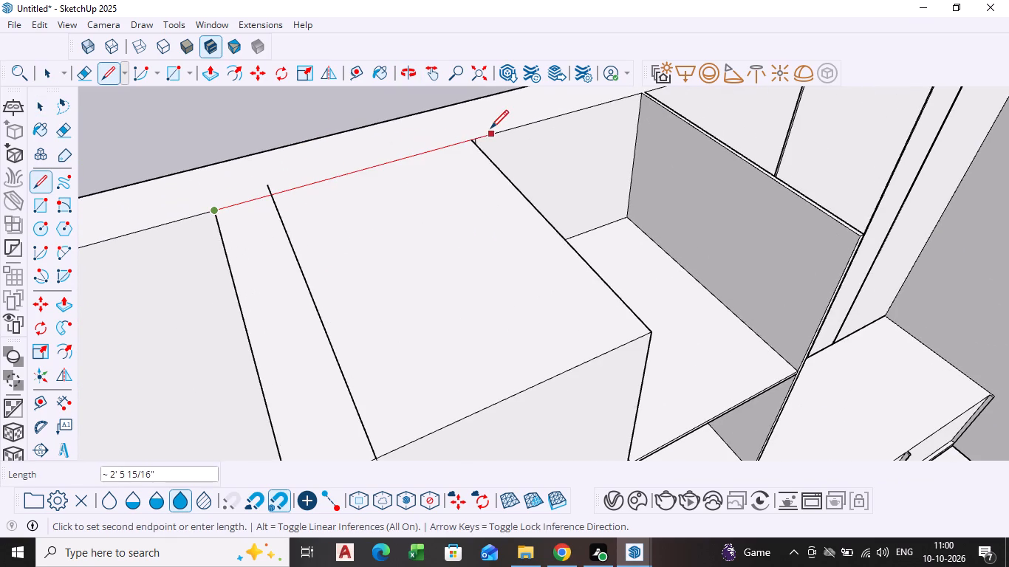
left_click(477, 138)
key("space")
Delete the short line stub that extends past the cabinet top's rear line onto the wall top.
scroll(278, 202, "up", 4)
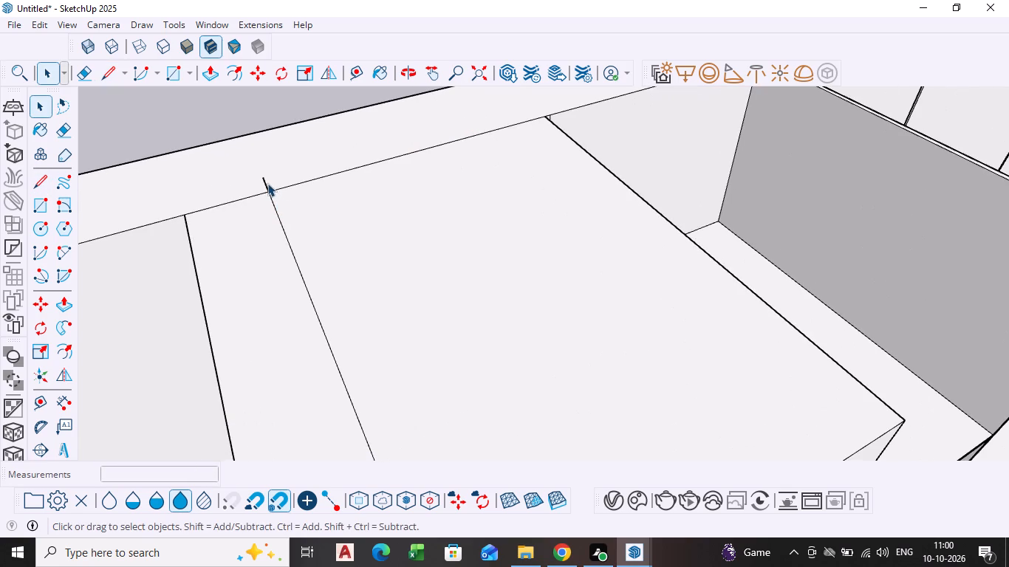
left_click(267, 185)
key("Delete")
Examine the tall cabinet, shelves, wall panels and base unit from above and from the front of the room.
scroll(312, 250, "down", 5)
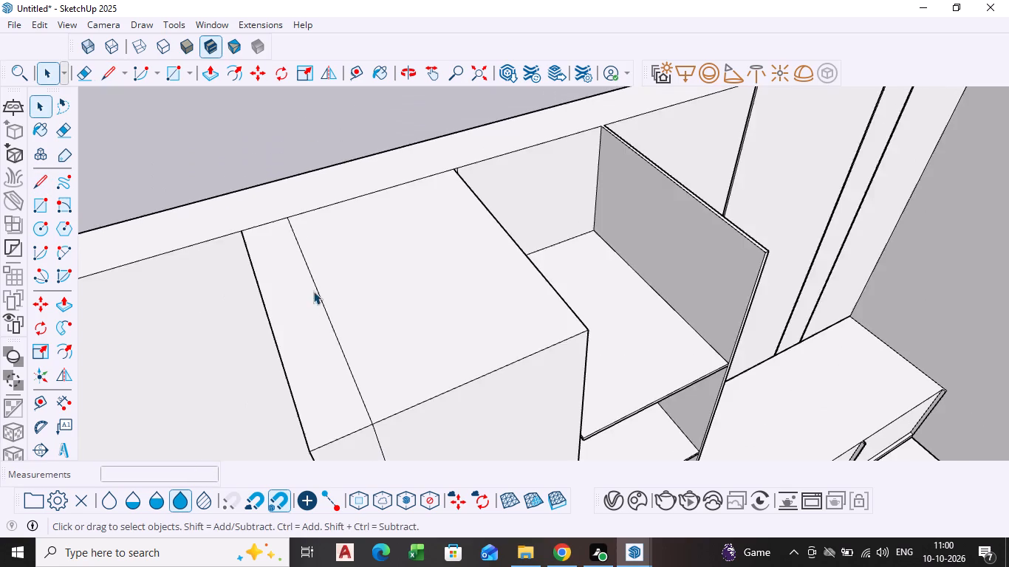
scroll(313, 291, "down", 11)
middle_click_drag(332, 360, 301, 268)
scroll(353, 281, "down", 1)
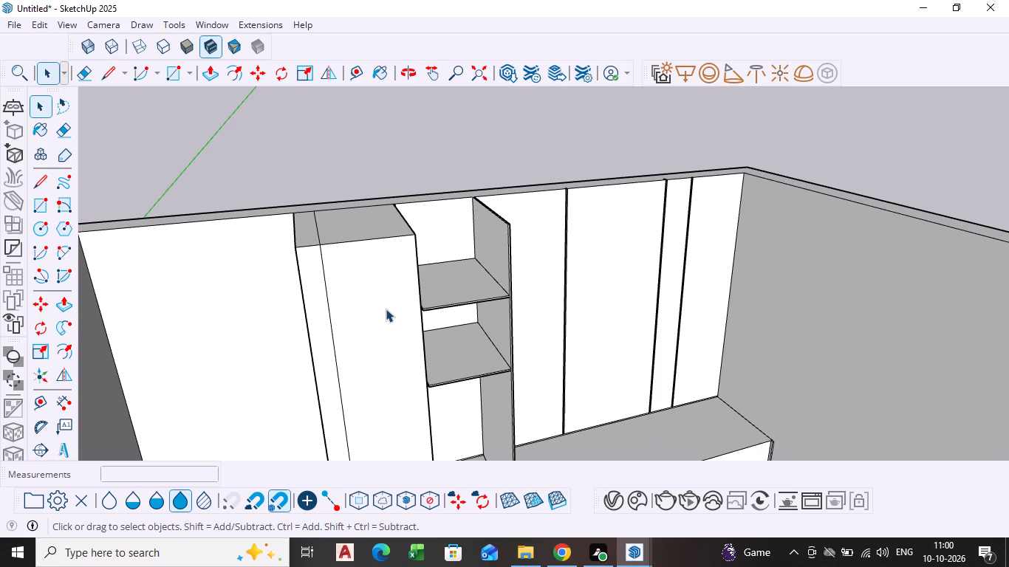
scroll(451, 350, "down", 4)
middle_click_drag(442, 352, 388, 303, "shift")
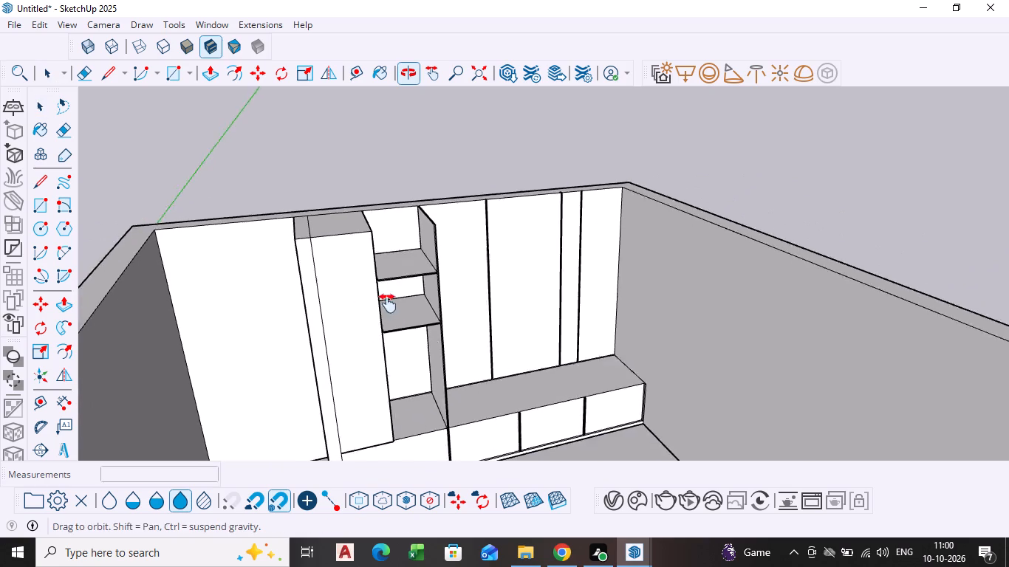
middle_click_drag(388, 303, 302, 222, "shift")
middle_click_drag(407, 300, 403, 225)
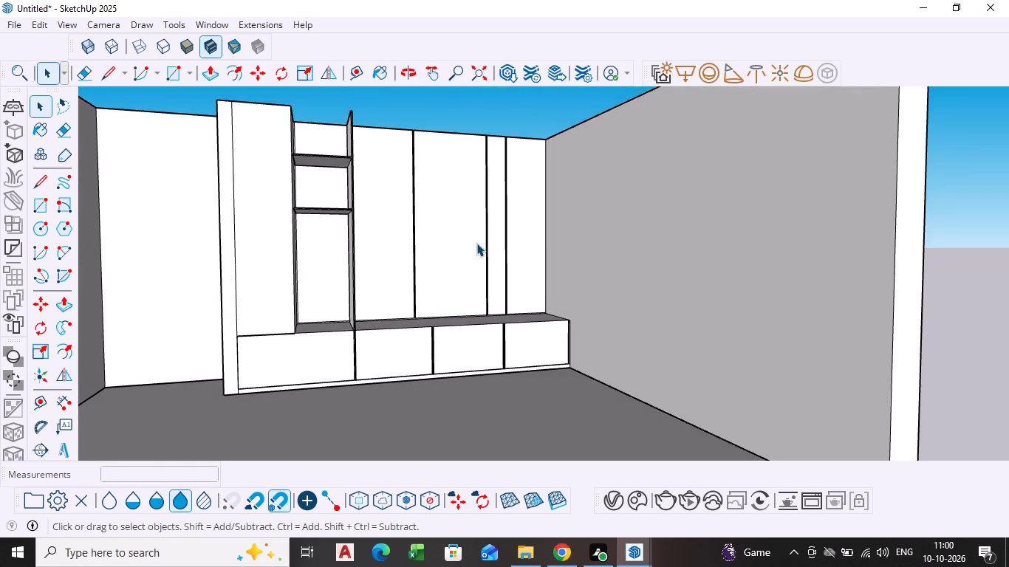
scroll(476, 243, "up", 4)
middle_click_drag(496, 286, 452, 303)
scroll(496, 286, "down", 5)
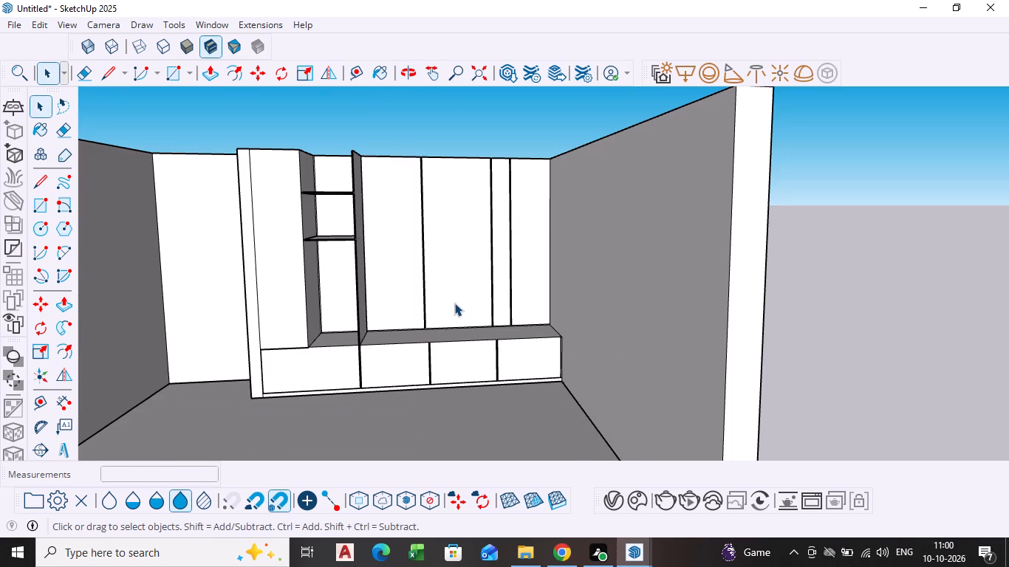
scroll(459, 272, "down", 3)
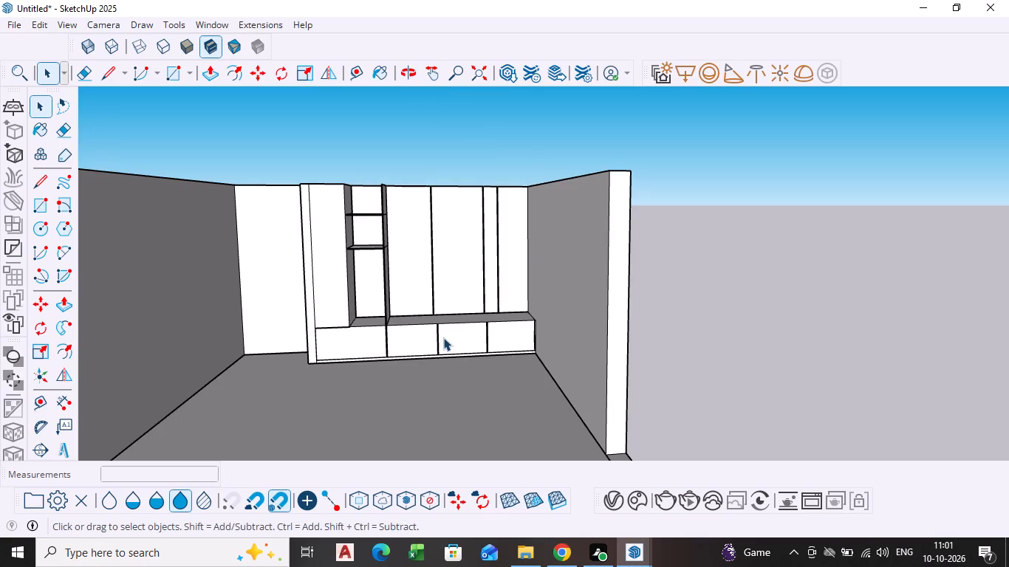
scroll(441, 337, "up", 2)
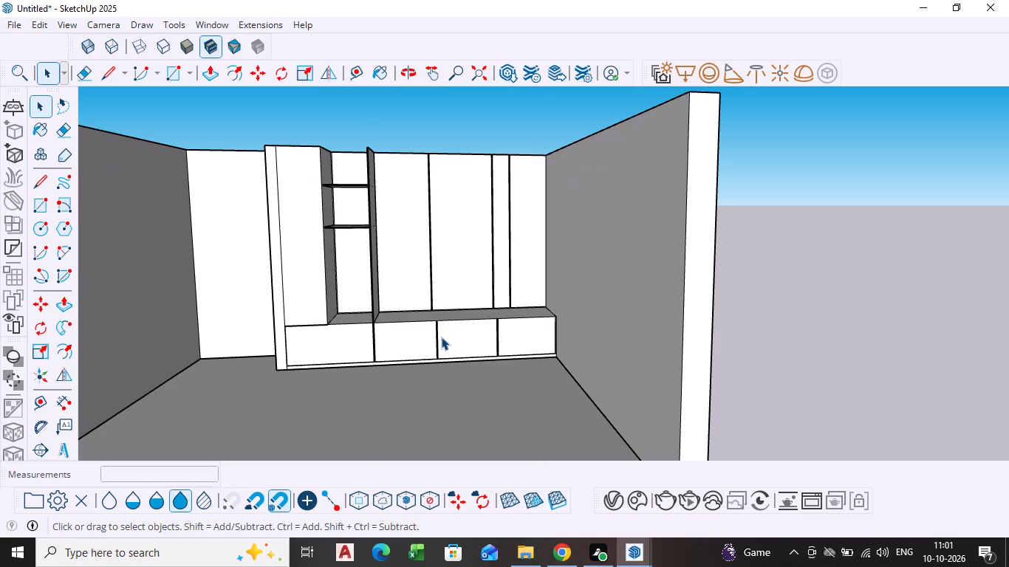
Paint the tall cabinet's front and the lowest shelf niche's back, cabinet side and bottom with the Plywood_01_1K wood material.
left_click(41, 128)
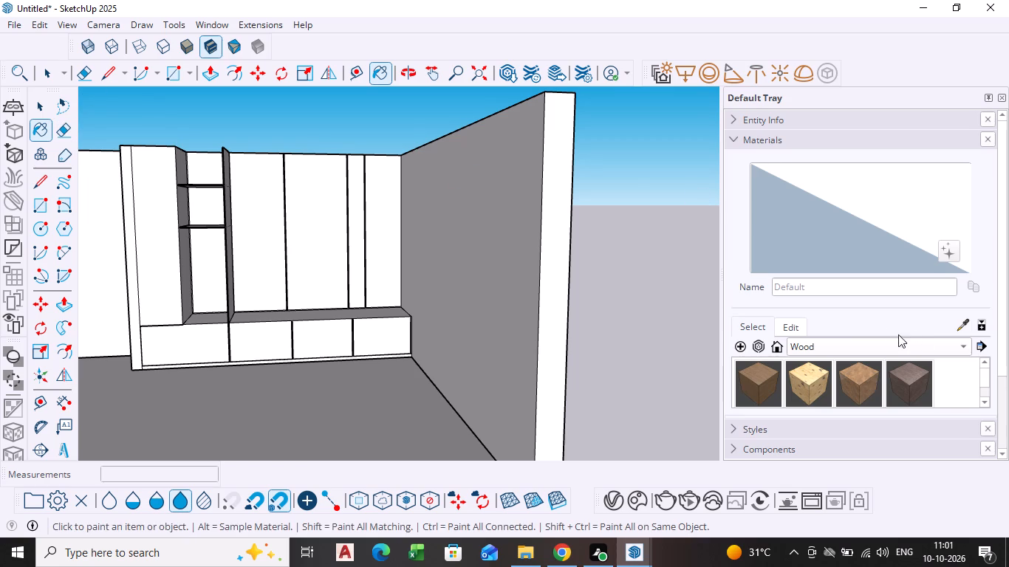
left_click(755, 385)
scroll(189, 239, "up", 3)
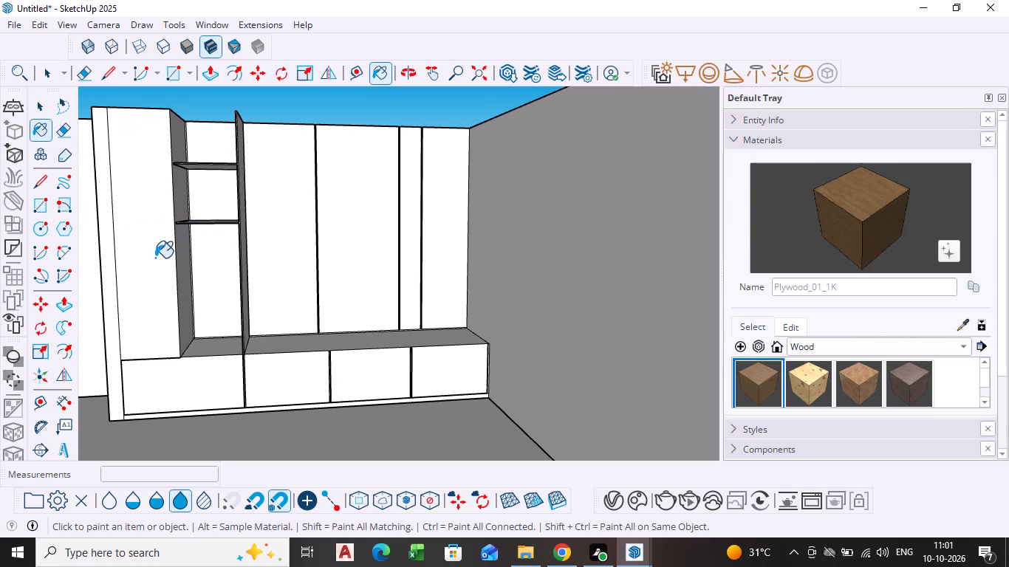
left_click(155, 258)
scroll(176, 272, "up", 4)
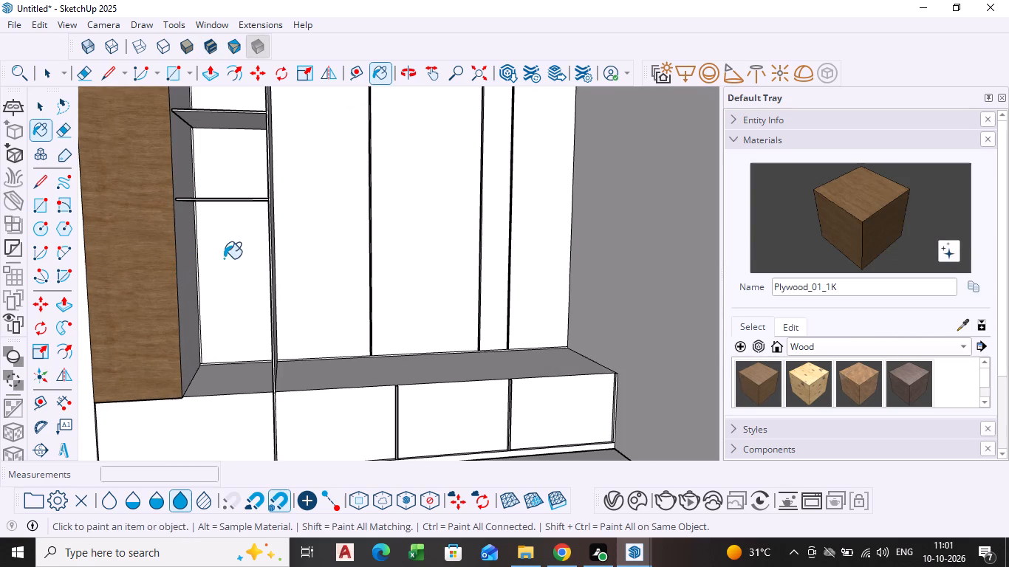
left_click(239, 295)
left_click(195, 306)
left_click(221, 368)
Paint the narrow white strips along the side and bottom of the lowest niche's back panel with Plywood_01_1K.
scroll(202, 326, "up", 4)
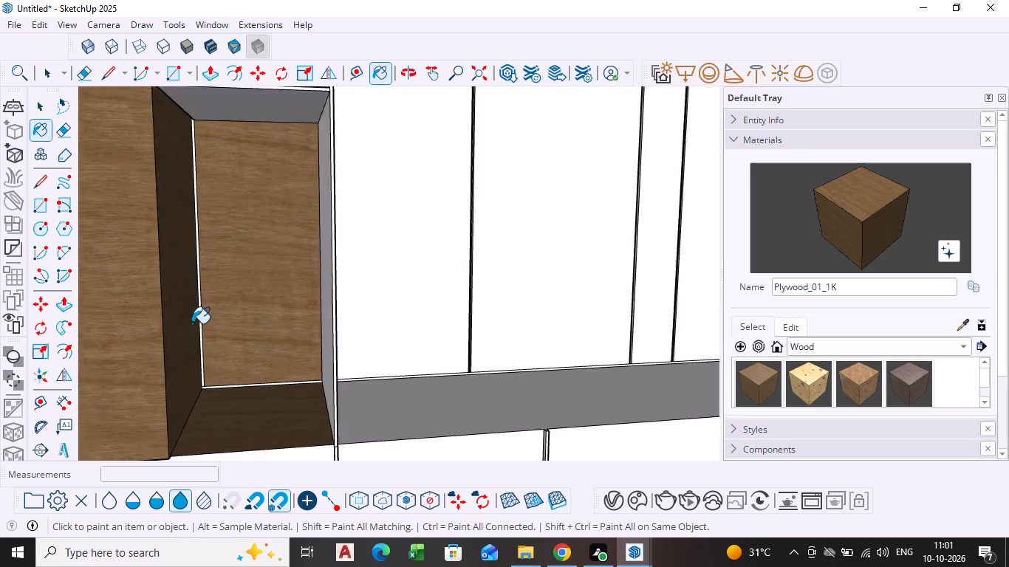
scroll(192, 323, "up", 6)
left_click(192, 298)
scroll(192, 298, "up", 5)
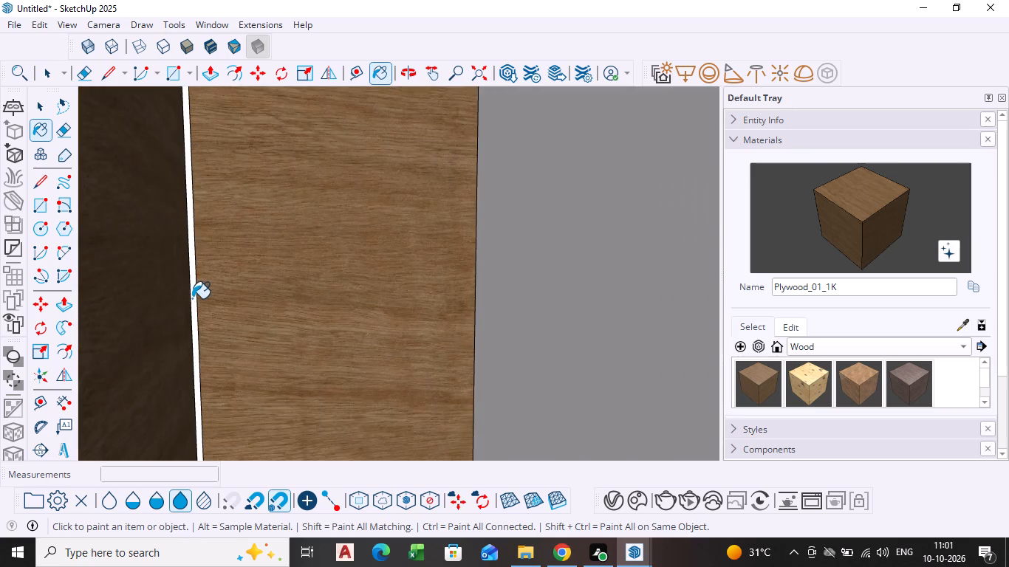
scroll(192, 298, "up", 4)
left_click(192, 298)
scroll(192, 298, "down", 11)
scroll(273, 417, "up", 2)
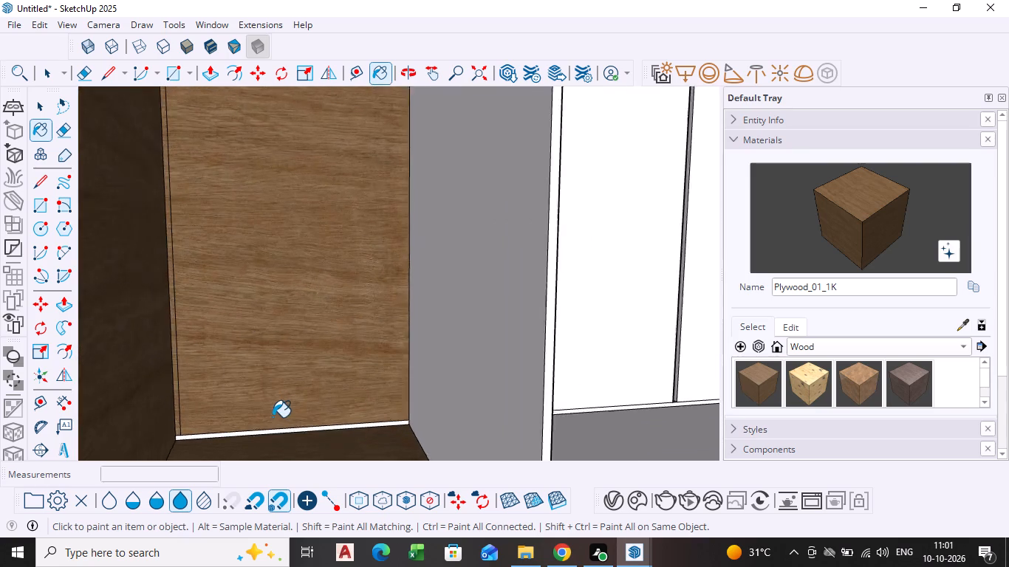
scroll(273, 417, "up", 6)
left_click(269, 442)
scroll(269, 437, "up", 5)
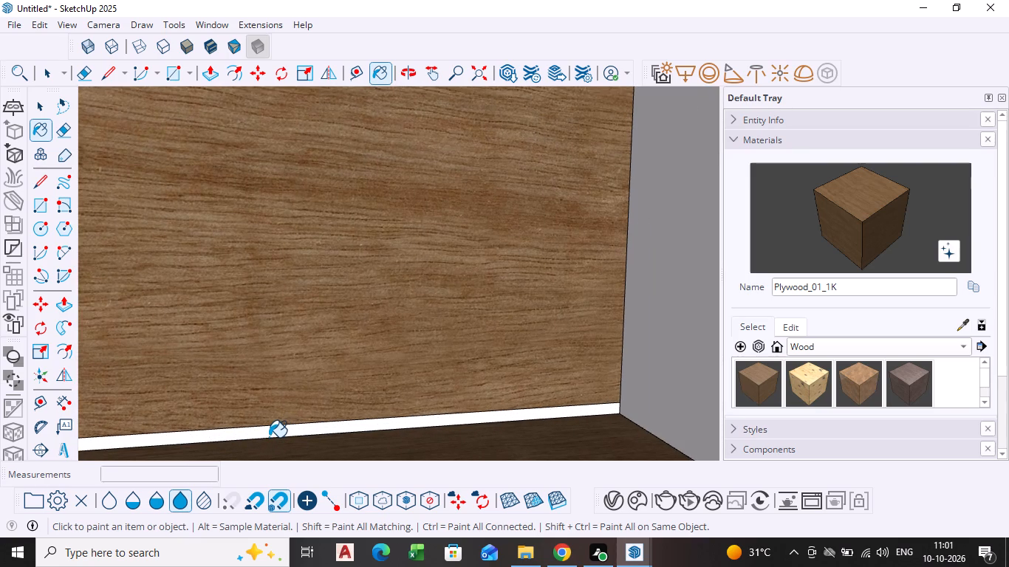
left_click(269, 437)
scroll(269, 436, "up", 6)
left_click(272, 421)
Paint the tall divider's inner face in the lowest niche with Plywood_01_1K.
scroll(272, 420, "down", 7)
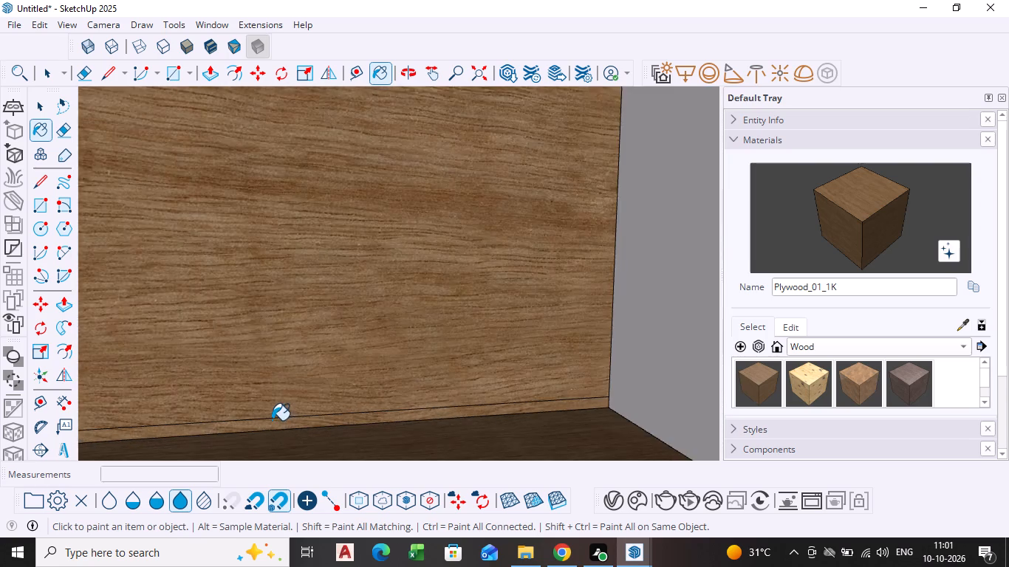
scroll(272, 420, "down", 10)
left_click(501, 324)
Paint the middle niche's back, the lower shelf's top and the divider's inner face there with Plywood_01_1K.
scroll(499, 326, "down", 13)
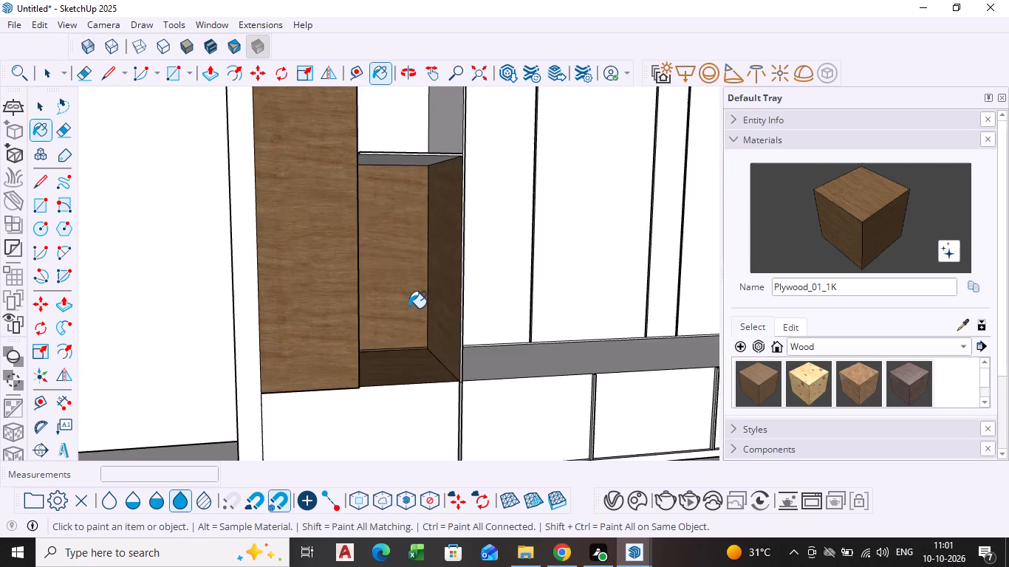
scroll(408, 308, "down", 6)
middle_click_drag(409, 304, 367, 370, "shift")
scroll(409, 304, "down", 1, "shift")
scroll(345, 262, "up", 8)
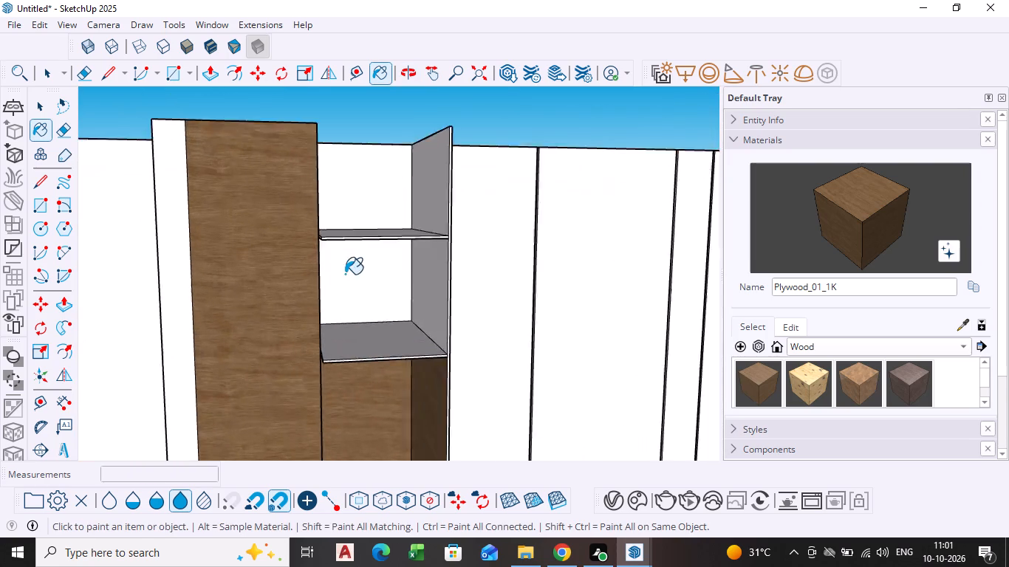
scroll(345, 274, "up", 2)
left_click(392, 308)
left_click(392, 356)
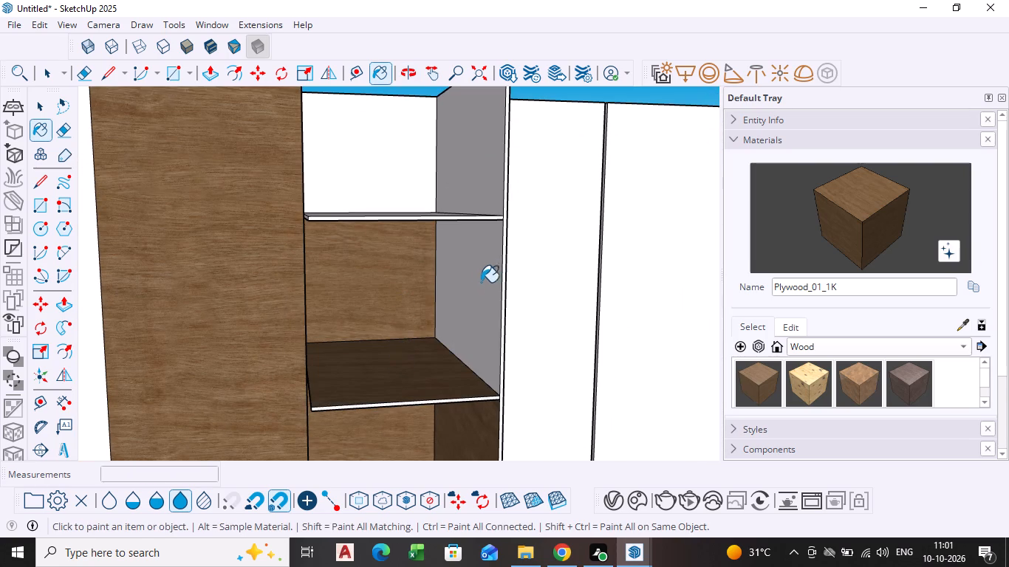
left_click(475, 285)
Paint the lower shelf's front edge and the tall divider's front edge with Plywood_01_1K.
middle_click_drag(386, 379, 323, 365)
scroll(323, 365, "down", 1)
scroll(322, 381, "up", 7)
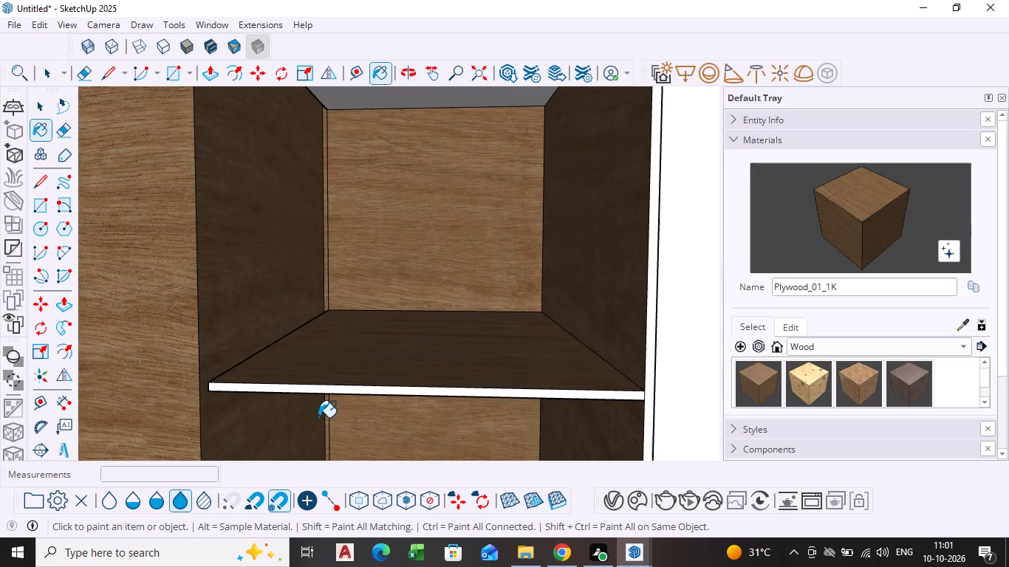
middle_click_drag(315, 409, 310, 399)
scroll(309, 385, "up", 4)
left_click(309, 363)
scroll(309, 363, "down", 2)
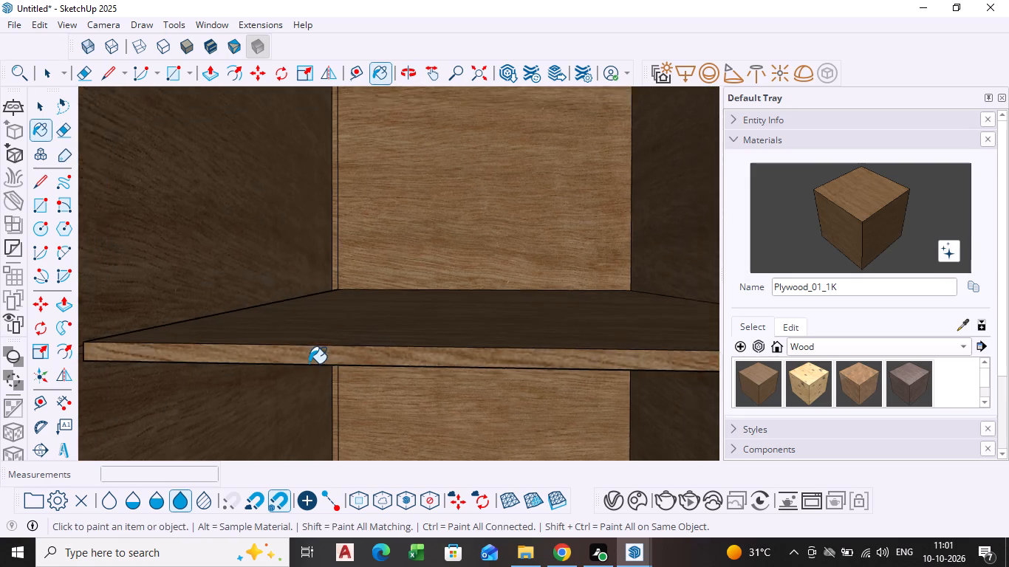
scroll(309, 363, "down", 9)
scroll(462, 348, "down", 4)
scroll(577, 325, "up", 3)
left_click(573, 327)
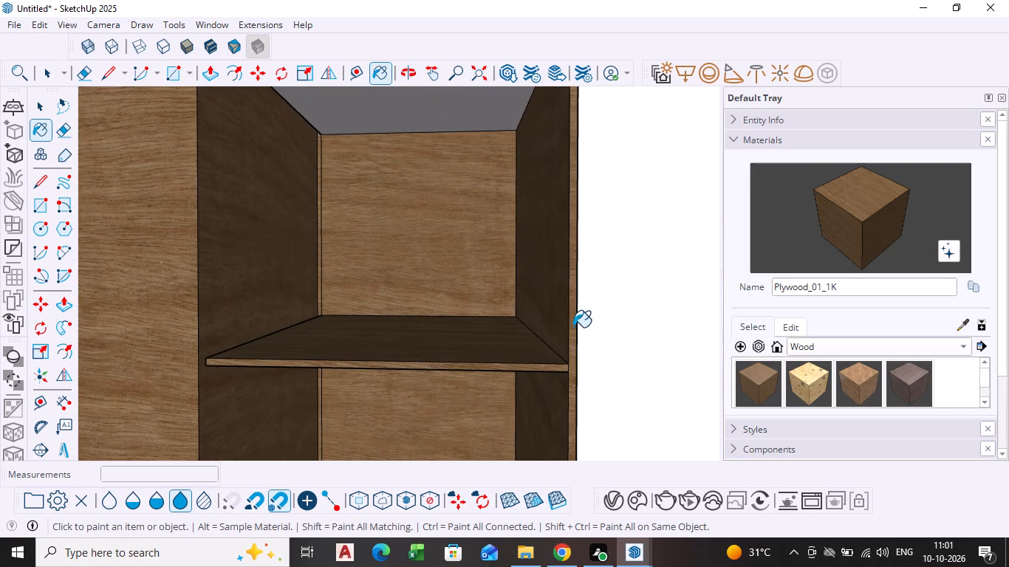
Paint the underside and front edge of the upper shelf with Plywood_01_1K.
scroll(570, 327, "down", 6)
left_click(469, 177)
scroll(465, 148, "up", 3)
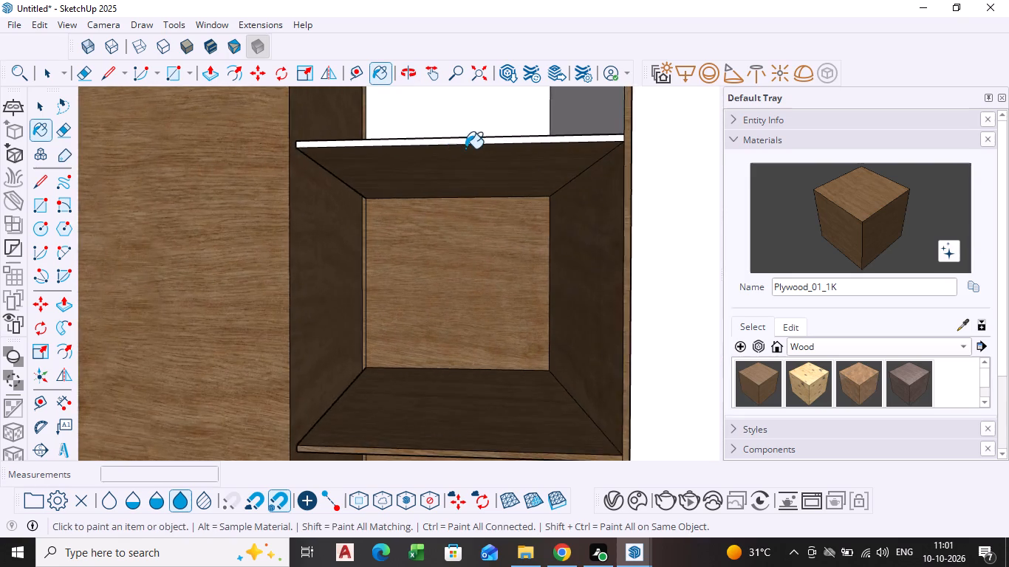
scroll(465, 148, "up", 4)
left_click(467, 137)
Paint the top niche's back, the upper shelf's top and the divider's inner face there with Plywood_01_1K.
scroll(467, 137, "down", 2)
middle_click_drag(462, 157, 453, 315)
left_click(445, 289)
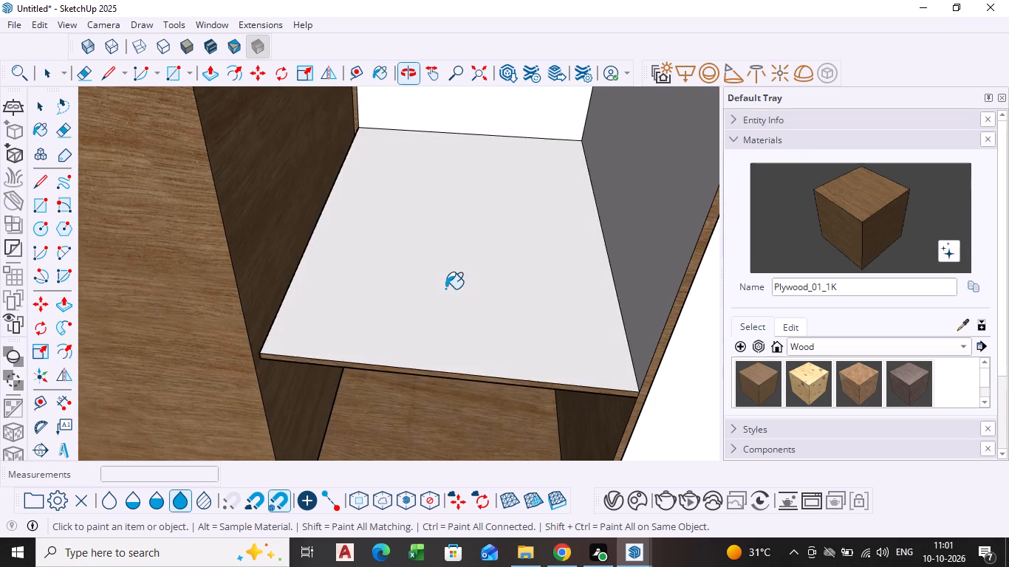
left_click(675, 211)
scroll(612, 230, "down", 6)
left_click(508, 147)
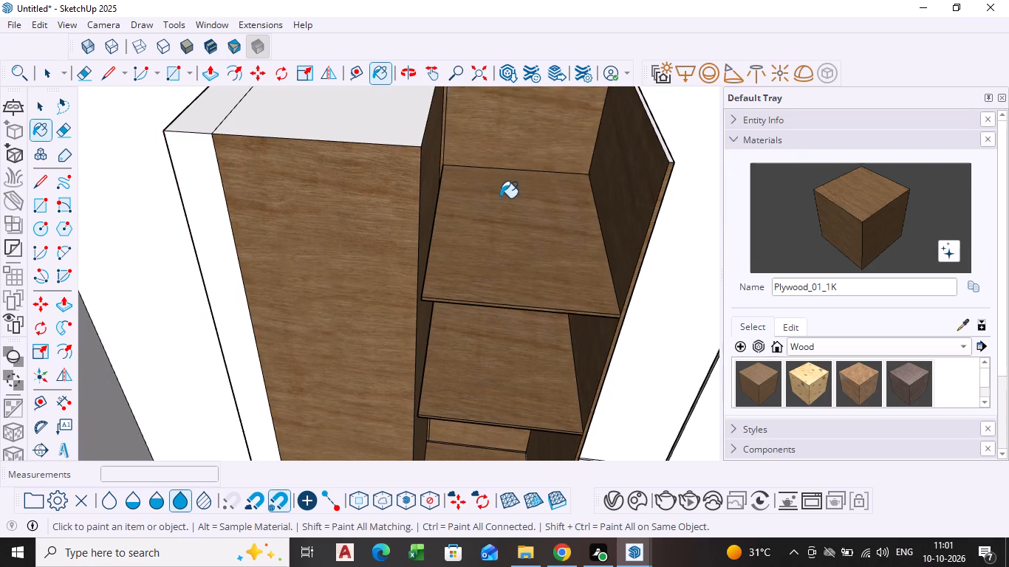
Paint the wider section of the tall cabinet's top, next to the shelves, with Plywood_01_1K.
scroll(499, 201, "down", 5)
left_click(386, 151)
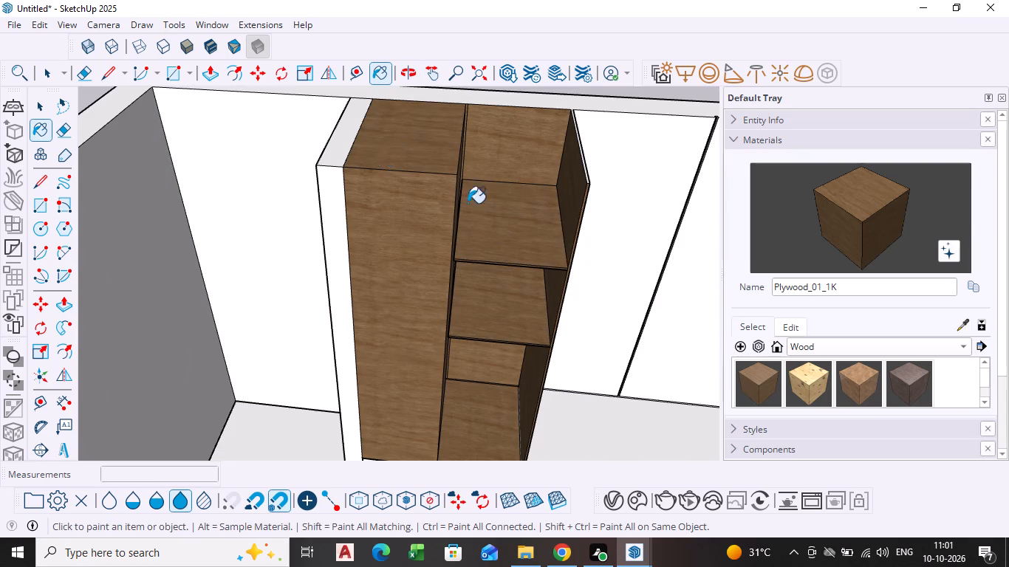
Paint the base front below the tall cabinet and shelves with Plywood_01_1K.
scroll(484, 214, "down", 7)
scroll(524, 340, "down", 1)
middle_click_drag(519, 341, 234, 247, "shift")
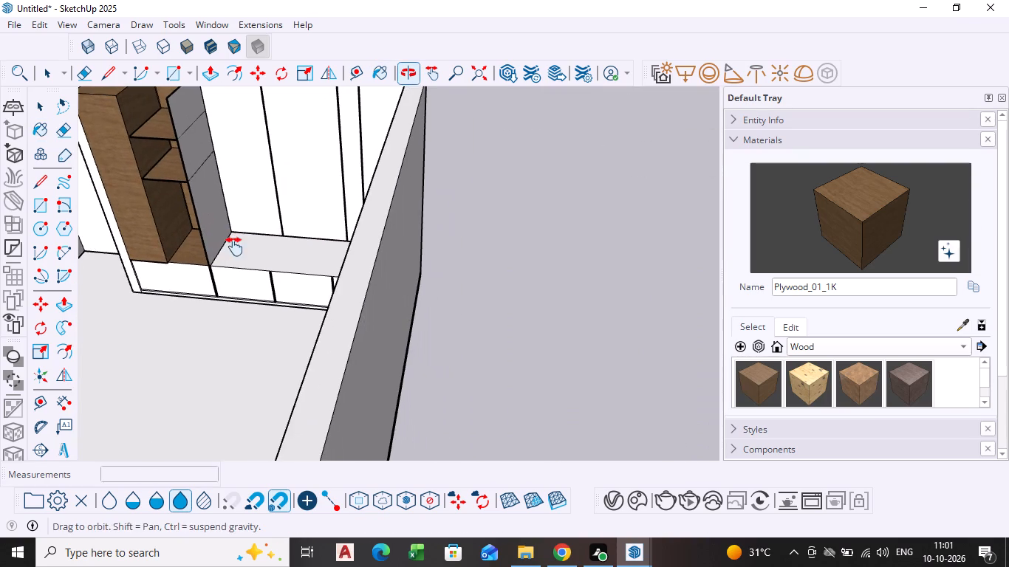
middle_click_drag(234, 247, 233, 246, "shift")
scroll(184, 309, "down", 1)
middle_click_drag(184, 308, 230, 237)
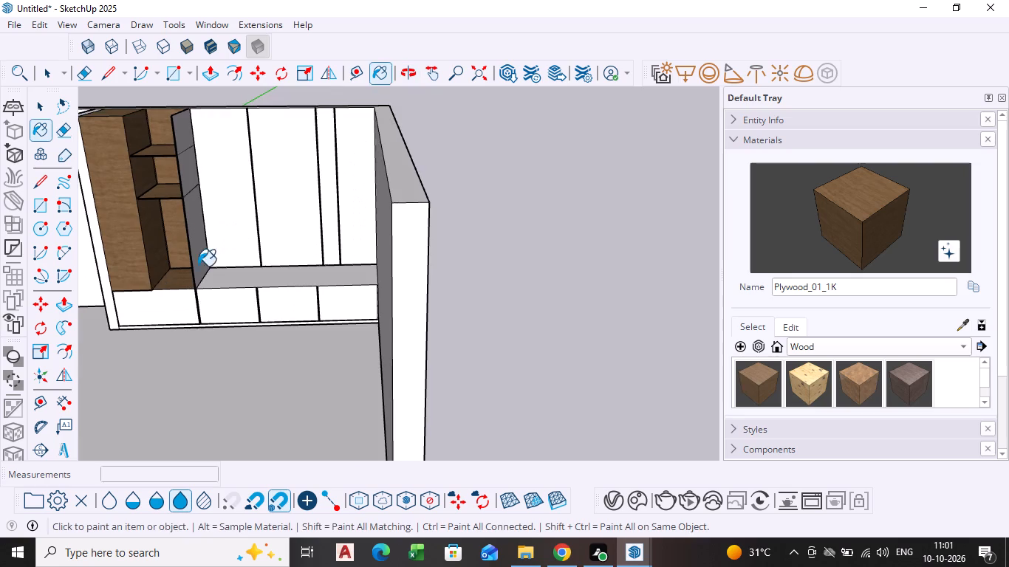
scroll(147, 290, "up", 3)
left_click(156, 323)
Paint the plinth strip along the unit's bottom and the narrow ledge above it under the tall cabinet with Plywood_01_1K.
scroll(153, 373, "up", 5)
middle_click_drag(152, 370, 161, 334)
scroll(174, 301, "up", 5)
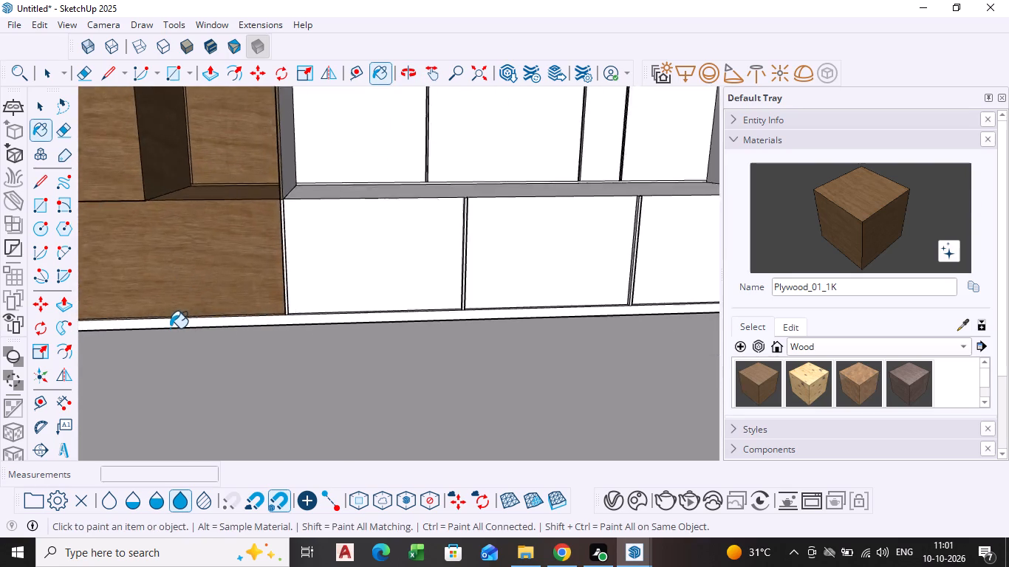
scroll(170, 328, "up", 8)
left_click(171, 321)
scroll(178, 309, "up", 5)
middle_click_drag(179, 307, 191, 326)
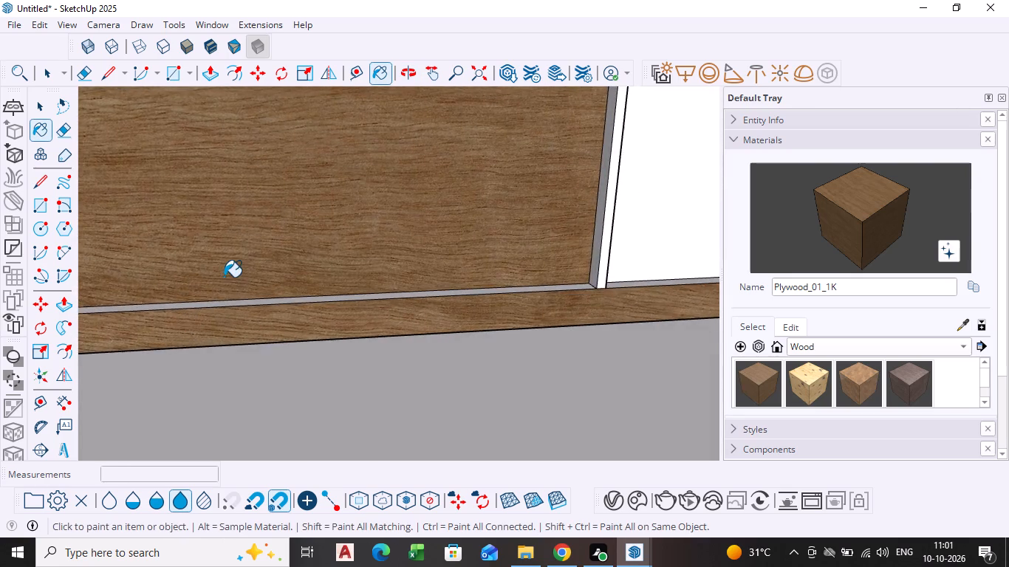
scroll(224, 277, "up", 3)
left_click(239, 306)
left_click(236, 315)
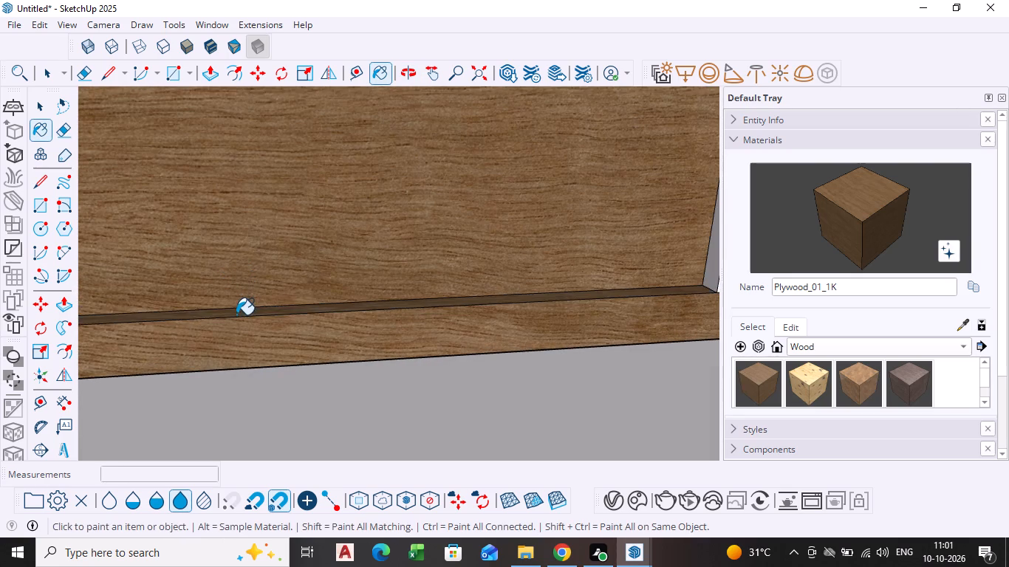
Paint the TV-unit front nearest the tall cabinet, the divider beside the cabinet base and the ledge below that front with Plywood_01_1K.
scroll(236, 315, "down", 5)
scroll(419, 275, "down", 3)
left_click(566, 246)
scroll(520, 246, "up", 6)
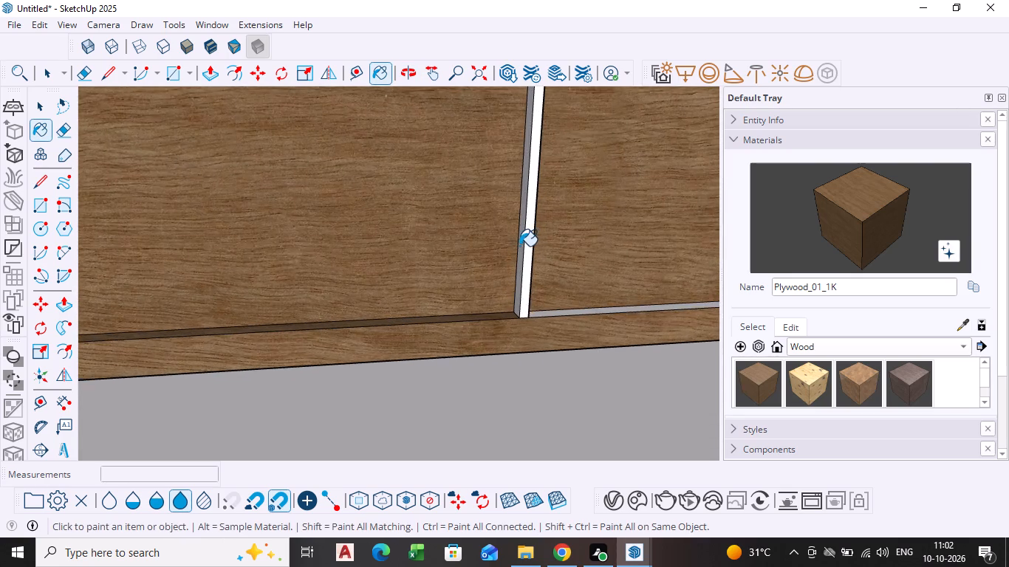
scroll(519, 246, "up", 2)
middle_click_drag(519, 247, 538, 260)
scroll(513, 275, "up", 4)
left_click(519, 279)
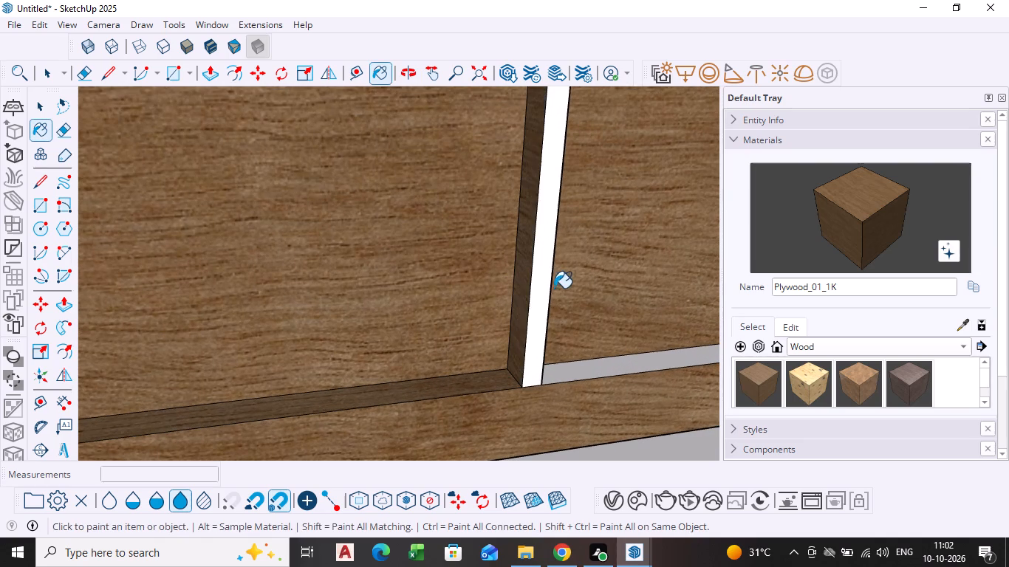
left_click(544, 292)
scroll(543, 301, "down", 2)
middle_click_drag(539, 307, 337, 307)
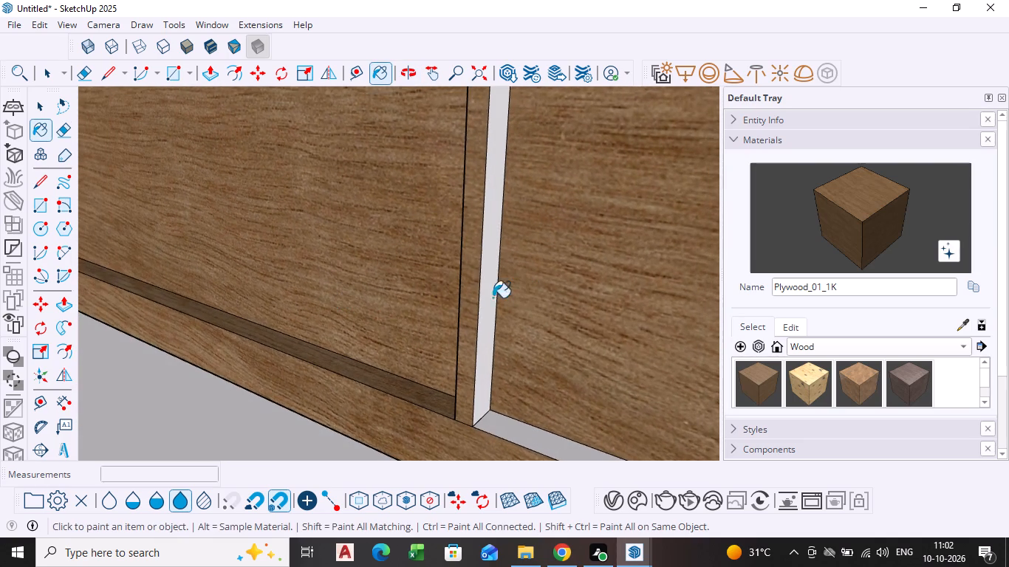
left_click(488, 294)
left_click(520, 430)
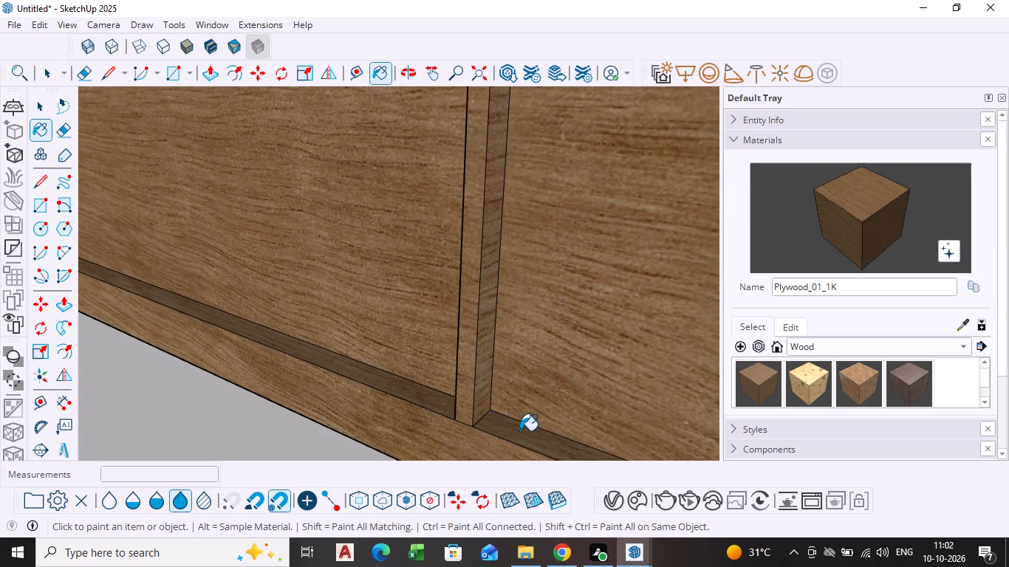
Paint the middle TV-unit front with Plywood_01_1K.
scroll(519, 430, "down", 20)
scroll(519, 430, "down", 11)
middle_click_drag(562, 374, 267, 267)
left_click(480, 75)
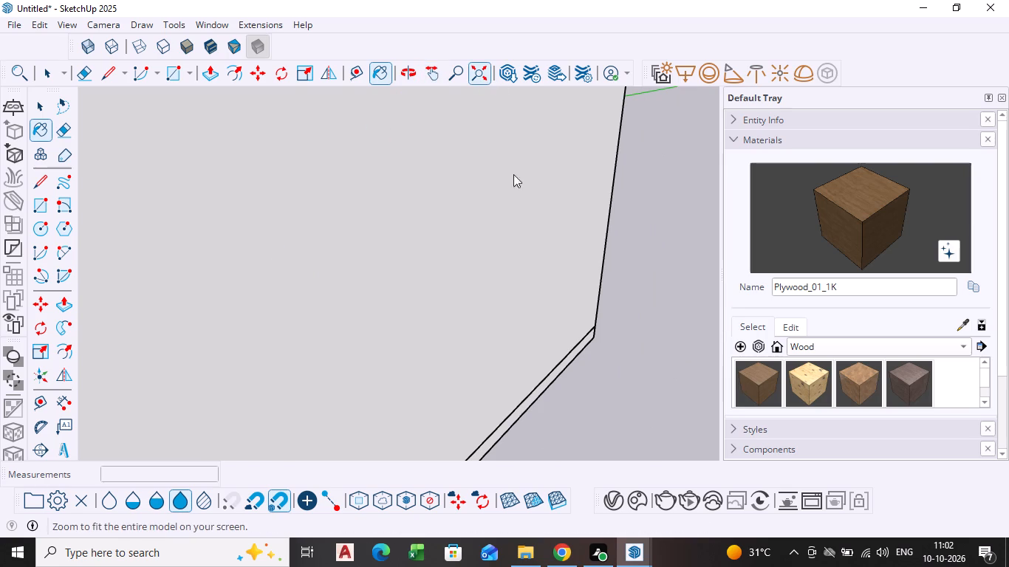
scroll(637, 207, "up", 9)
middle_click_drag(647, 227, 425, 230)
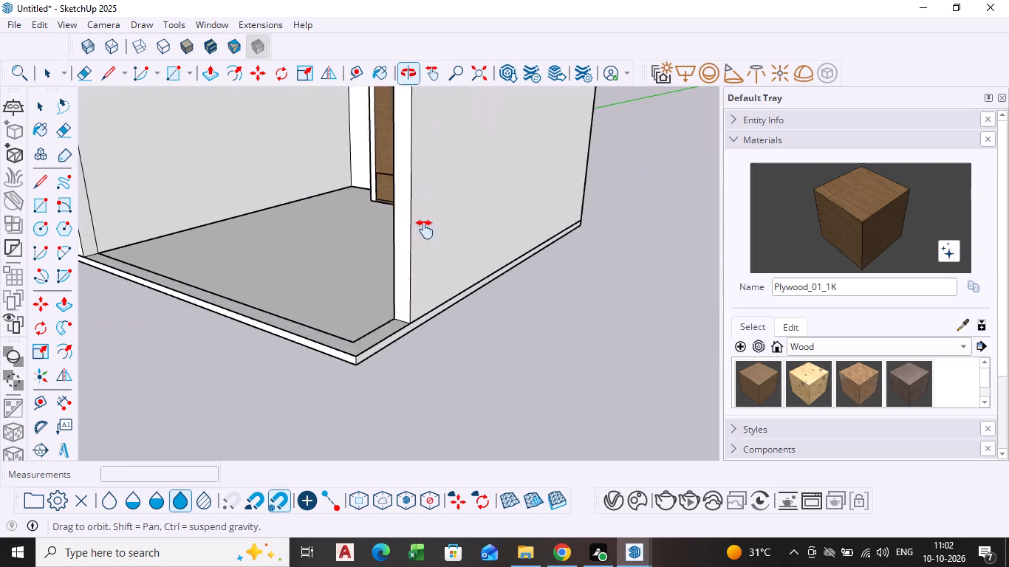
middle_click_drag(425, 230, 418, 230)
middle_click_drag(342, 258, 477, 258)
scroll(462, 196, "up", 11)
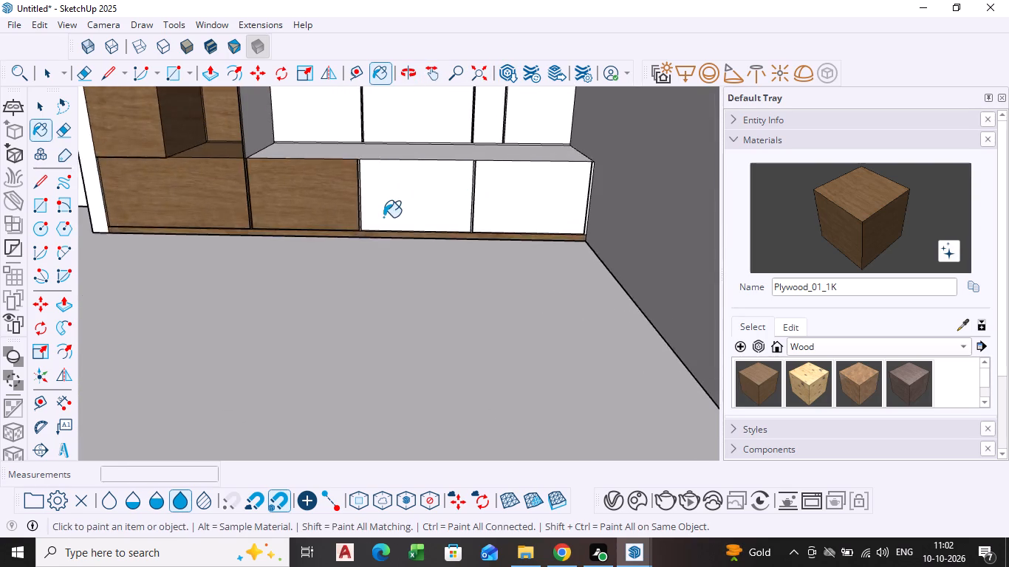
scroll(383, 217, "up", 2)
left_click(397, 200)
Paint the front and side of the divider before the middle TV-unit front, and the ledge below that front, with Plywood_01_1K.
scroll(396, 200, "up", 12)
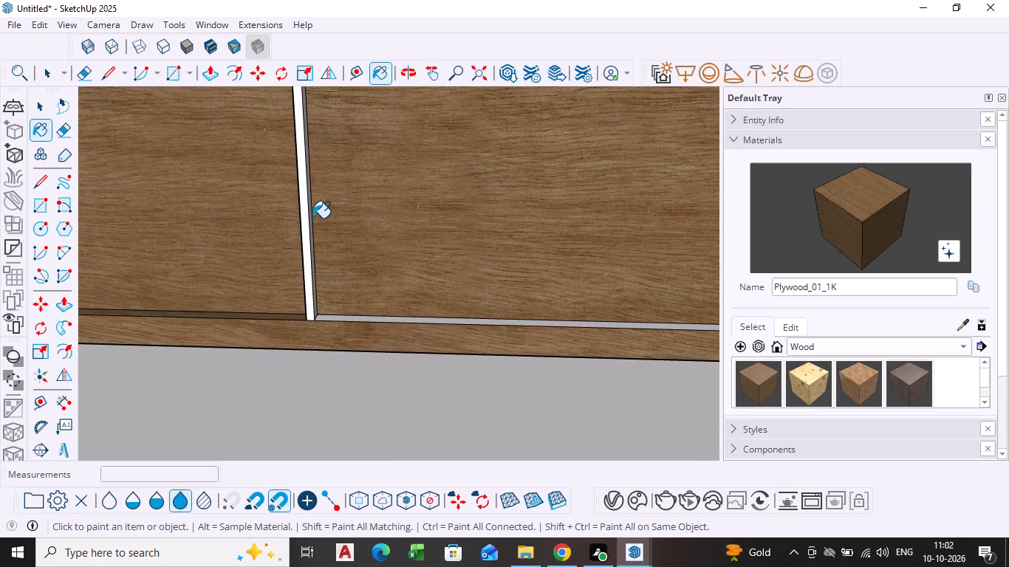
left_click(305, 228)
scroll(312, 228, "up", 4)
middle_click_drag(312, 228, 278, 243)
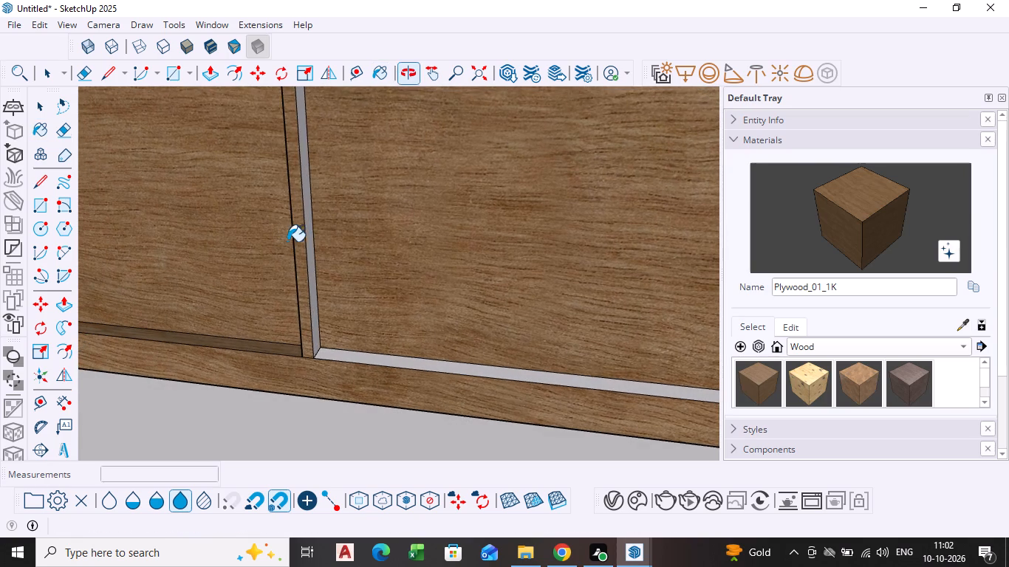
left_click(311, 239)
left_click(383, 358)
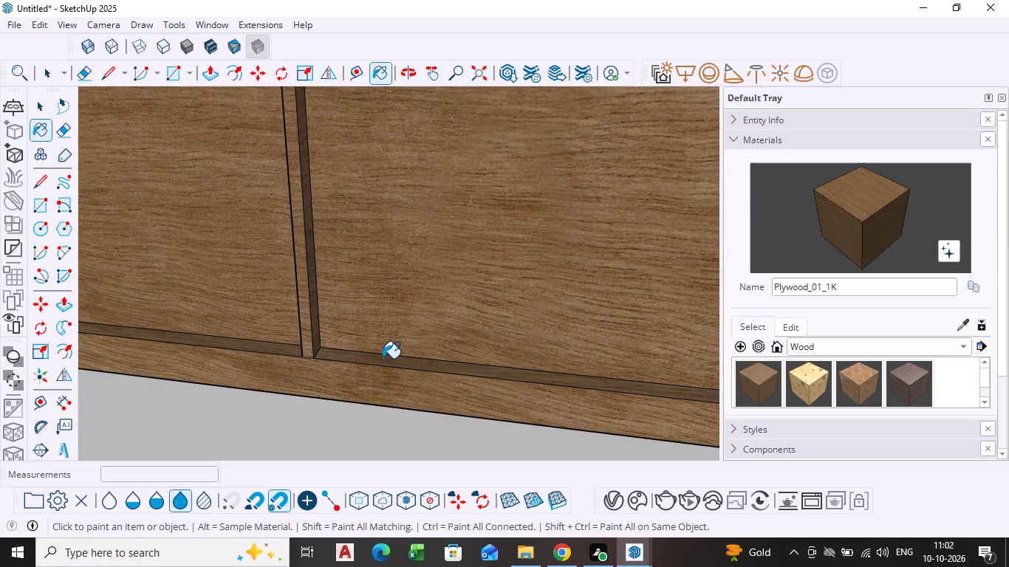
Paint the last TV-unit front, the divider between it and the middle front, and the ledge below it with Plywood_01_1K.
scroll(383, 360, "down", 15)
middle_click_drag(414, 370, 272, 344, "shift")
scroll(442, 320, "up", 4)
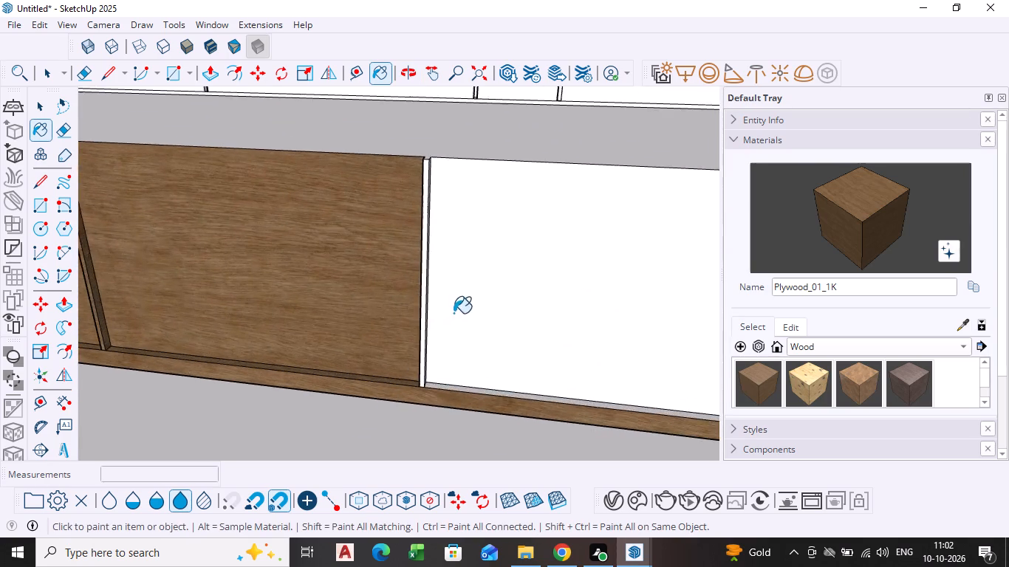
scroll(454, 313, "up", 10)
left_click(437, 320)
middle_click_drag(437, 319, 395, 325)
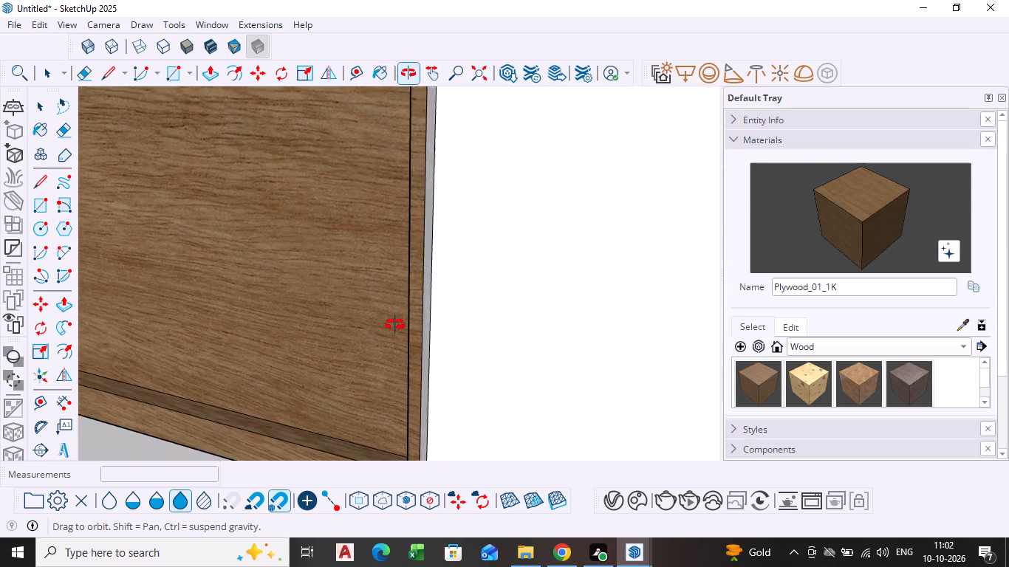
middle_click_drag(395, 325, 386, 325)
left_click(427, 316)
left_click(422, 315)
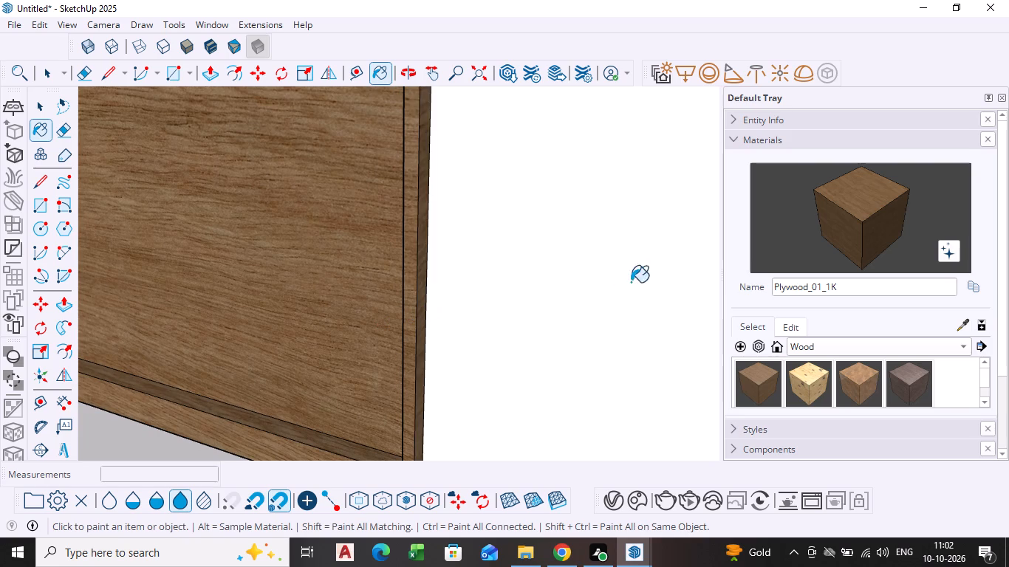
left_click(631, 282)
scroll(521, 324, "down", 11)
scroll(530, 397, "up", 4)
left_click(527, 397)
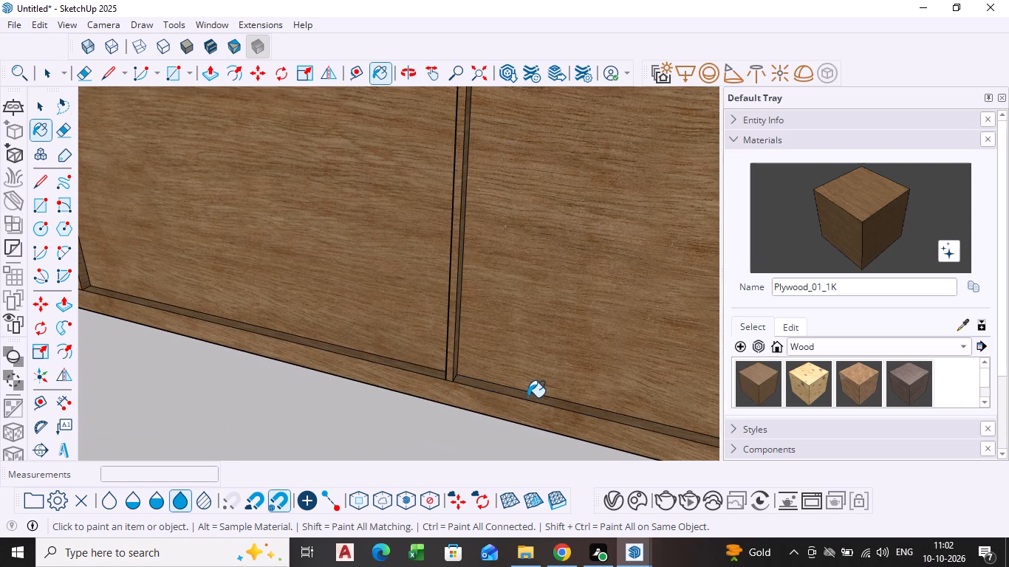
Paint the white end strip of the TV unit beside the side wall with Plywood_01_1K.
scroll(521, 397, "down", 12)
scroll(688, 365, "up", 5)
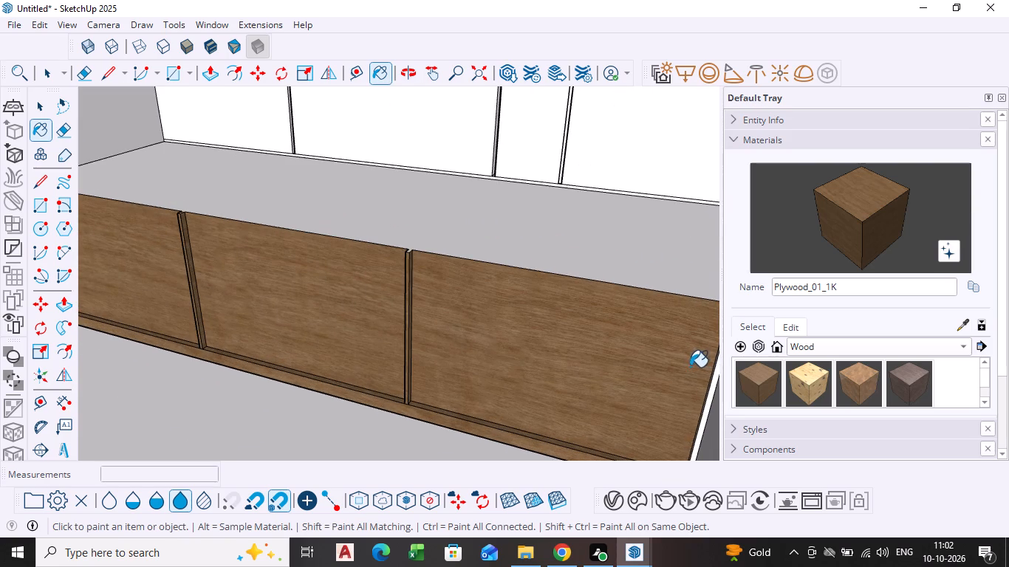
middle_click_drag(689, 367, 516, 337, "shift")
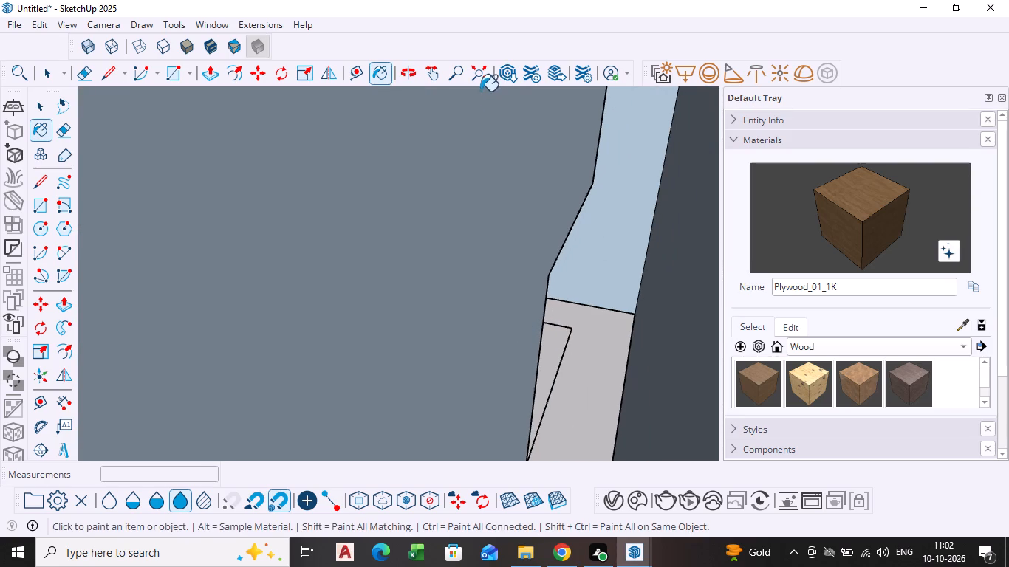
left_click(476, 82)
scroll(685, 173, "up", 9)
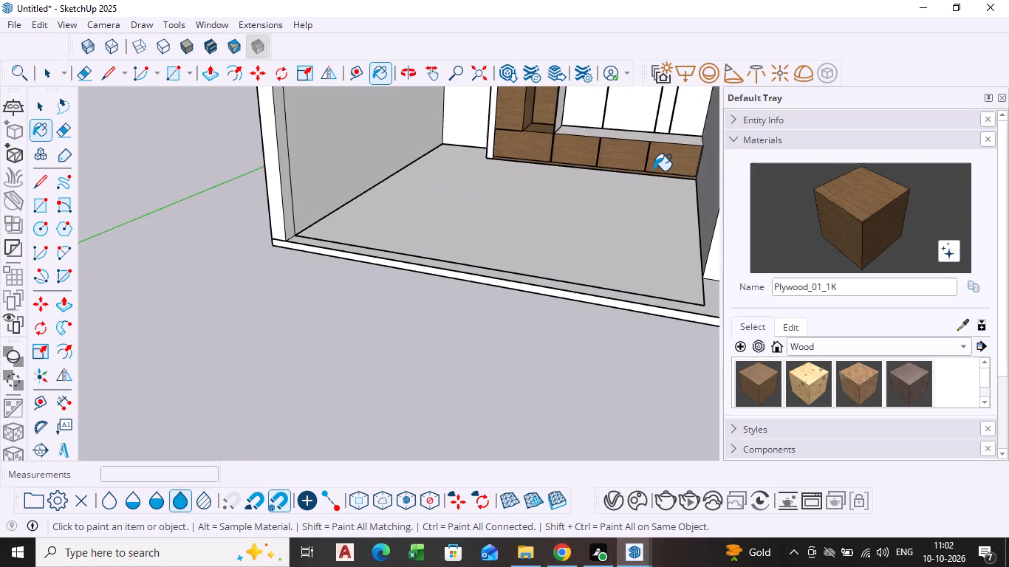
middle_click_drag(654, 170, 519, 219)
scroll(481, 215, "up", 11)
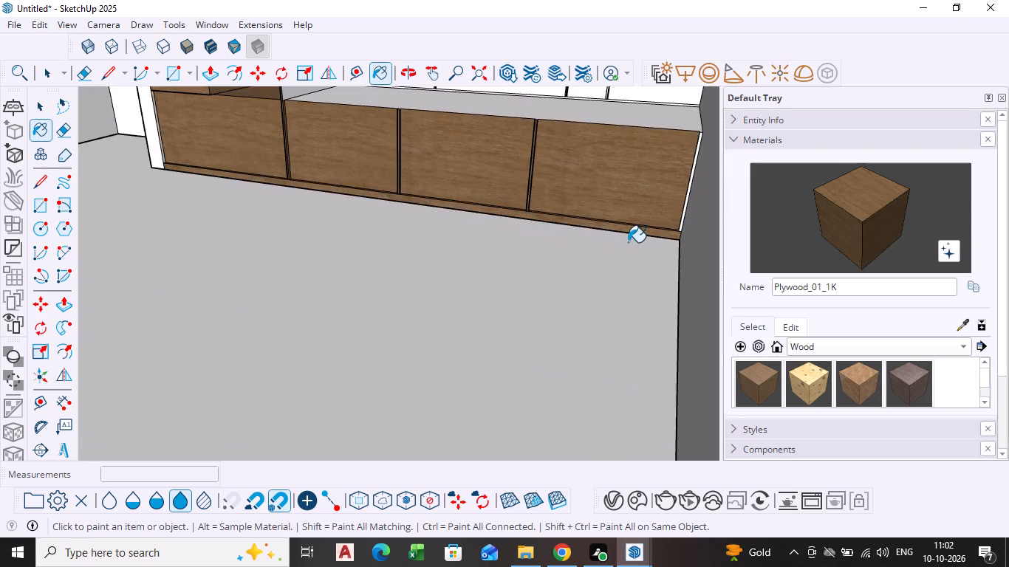
scroll(628, 242, "up", 5)
scroll(716, 200, "up", 4)
middle_click_drag(676, 215, 596, 194, "shift")
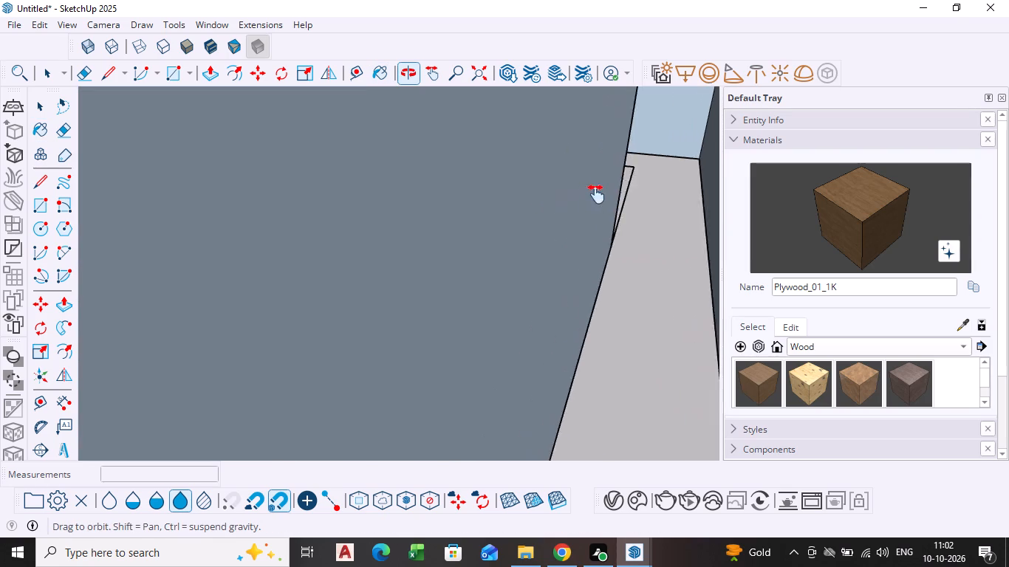
middle_click_drag(596, 194, 673, 189, "shift")
scroll(678, 188, "up", 4)
middle_click_drag(669, 194, 520, 207, "shift")
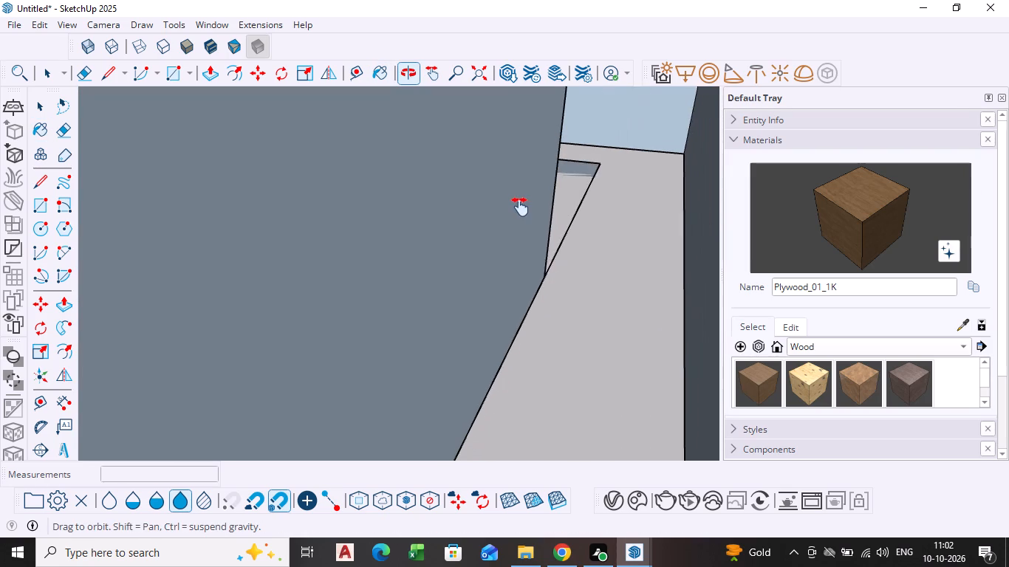
middle_click_drag(520, 207, 583, 203, "shift")
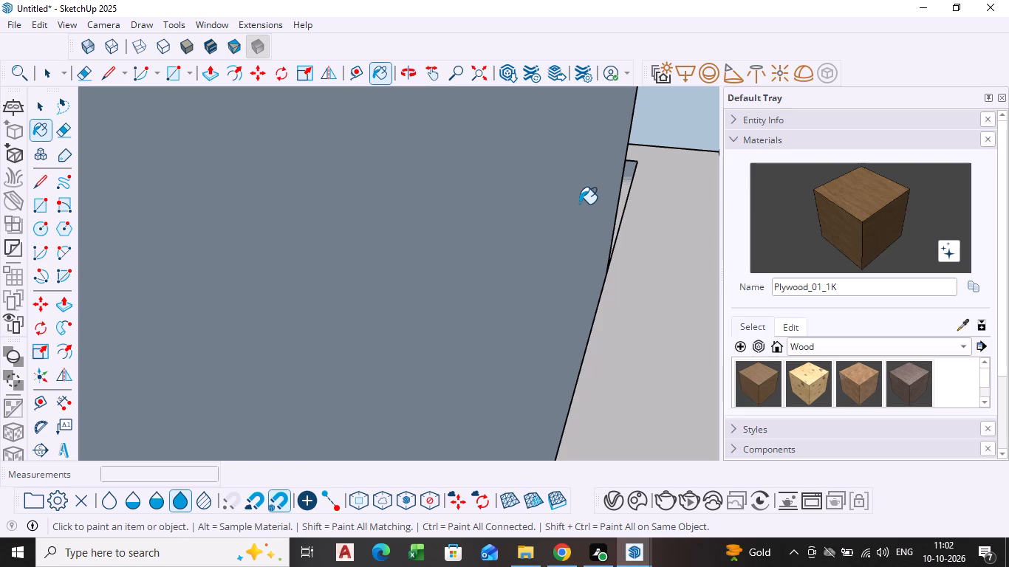
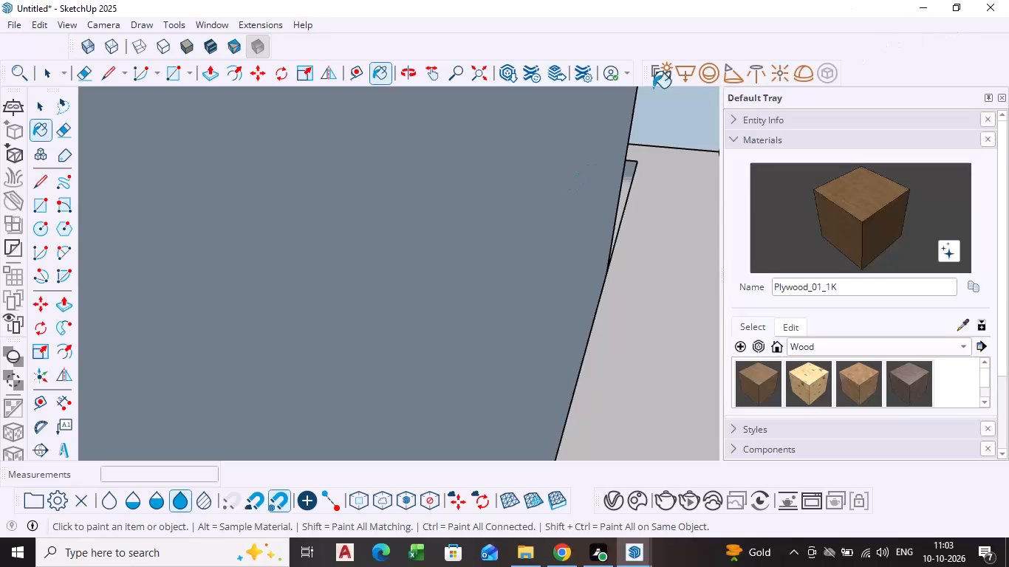
Paint the open shelf unit's outer side panel and the TV unit's top surface with Plywood_01_1K.
left_click(476, 72)
scroll(669, 128, "up", 5)
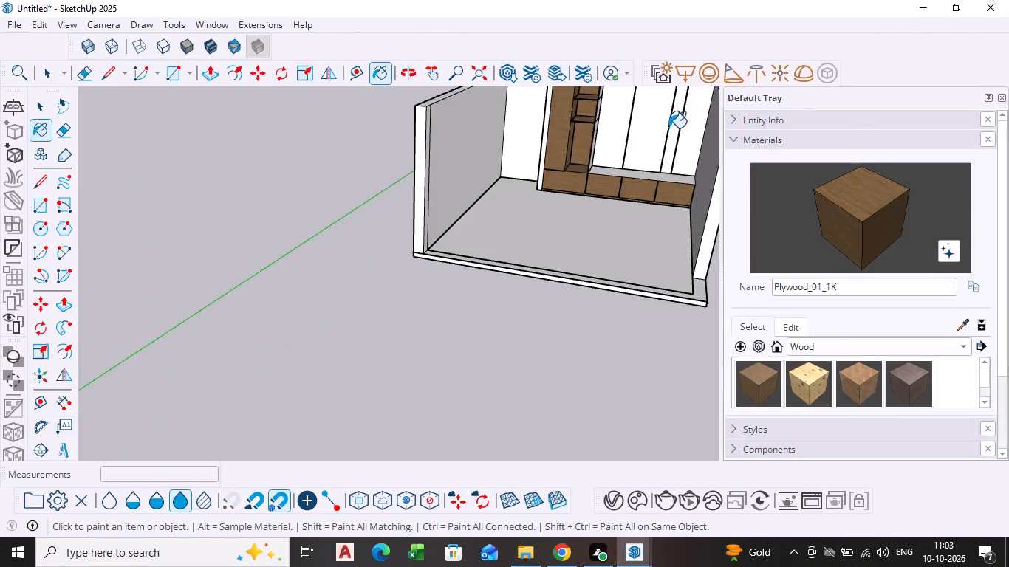
scroll(668, 128, "up", 4)
middle_click_drag(664, 131, 524, 179, "shift")
scroll(504, 239, "up", 4)
middle_click_drag(368, 269, 372, 278)
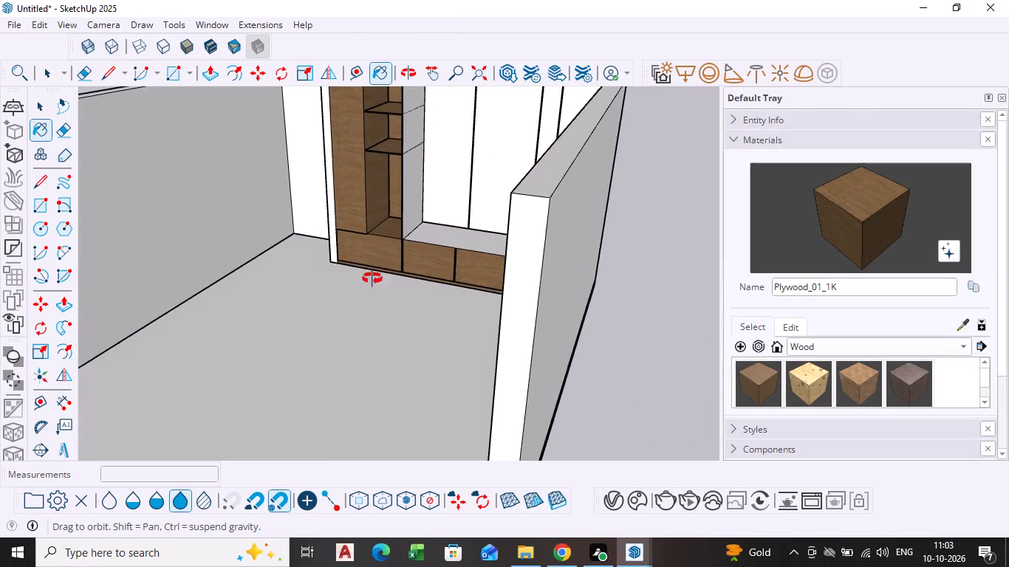
middle_click_drag(372, 278, 403, 290)
scroll(341, 148, "up", 4)
middle_click_drag(434, 171, 425, 188, "shift")
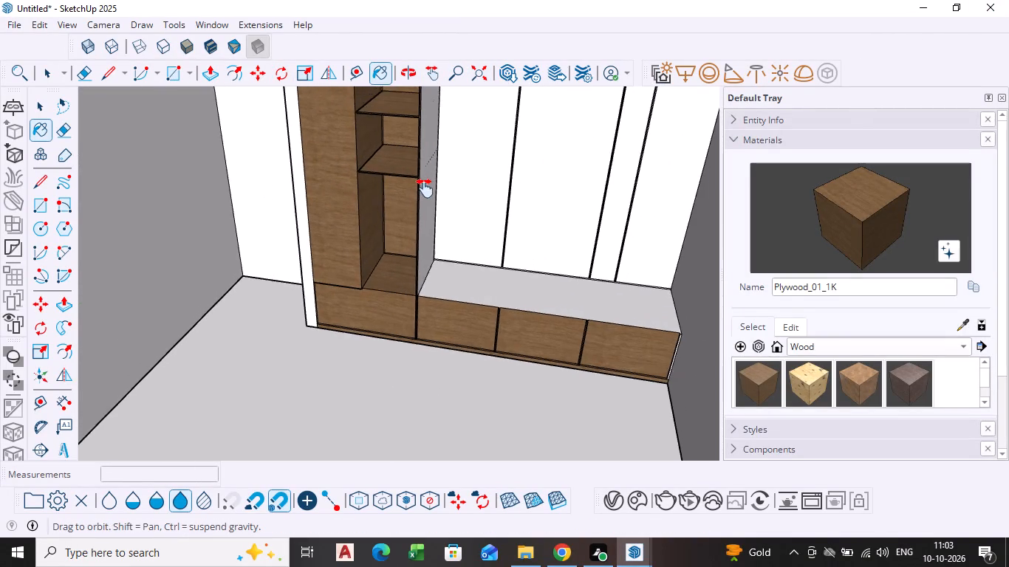
middle_click_drag(425, 188, 419, 217, "shift")
scroll(420, 205, "down", 1, "shift")
scroll(407, 150, "up", 4)
left_click(429, 120)
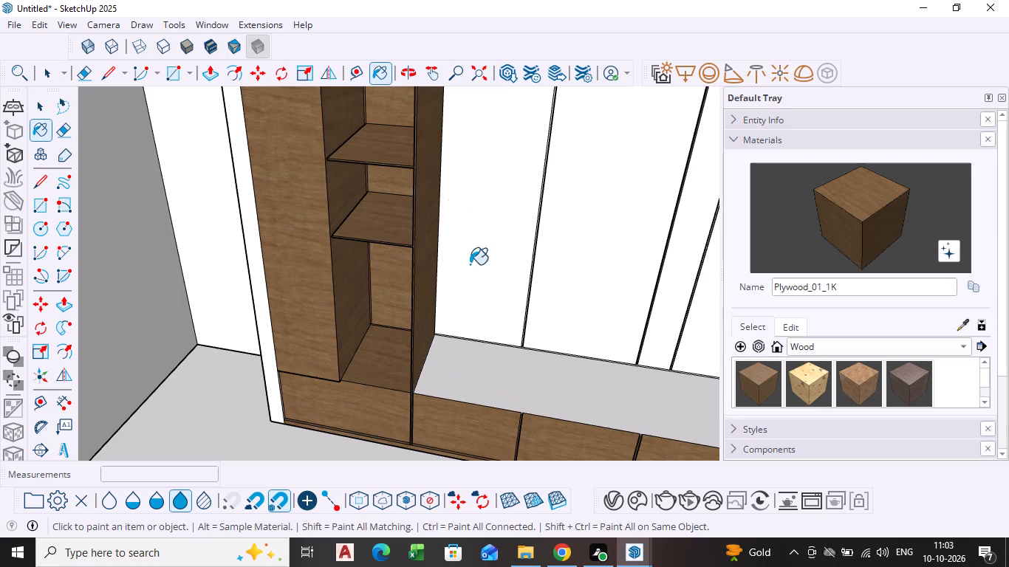
left_click(536, 374)
Paint the white end strip of the TV unit beside the side wall and the narrow recess face next to it with Plywood_01_1K.
scroll(536, 375, "down", 5)
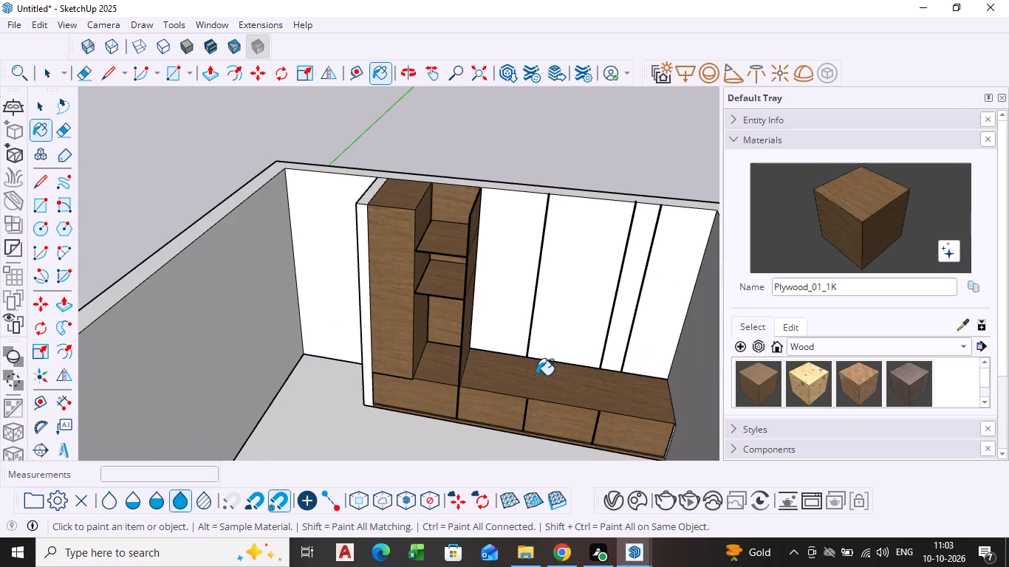
scroll(543, 360, "up", 4)
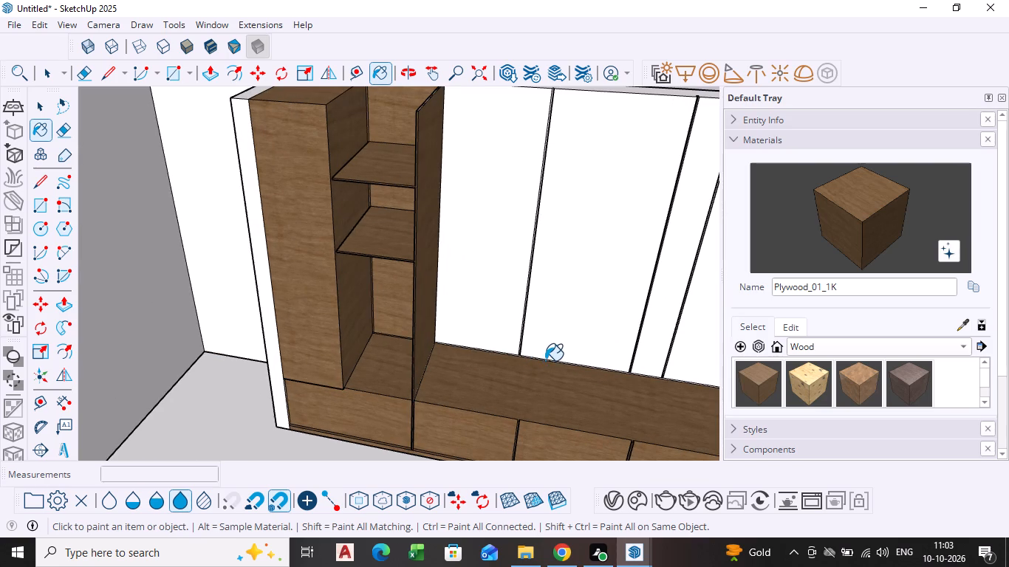
middle_click_drag(546, 360, 544, 337)
scroll(546, 360, "up", 4)
scroll(572, 354, "down", 2)
middle_click_drag(572, 354, 440, 306)
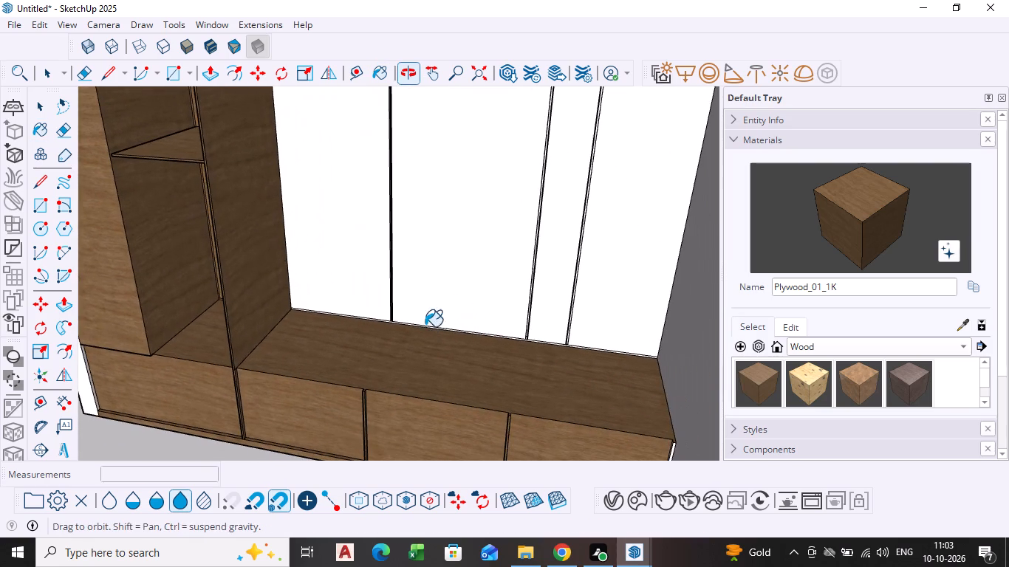
middle_click_drag(424, 362, 460, 306)
scroll(439, 329, "up", 3)
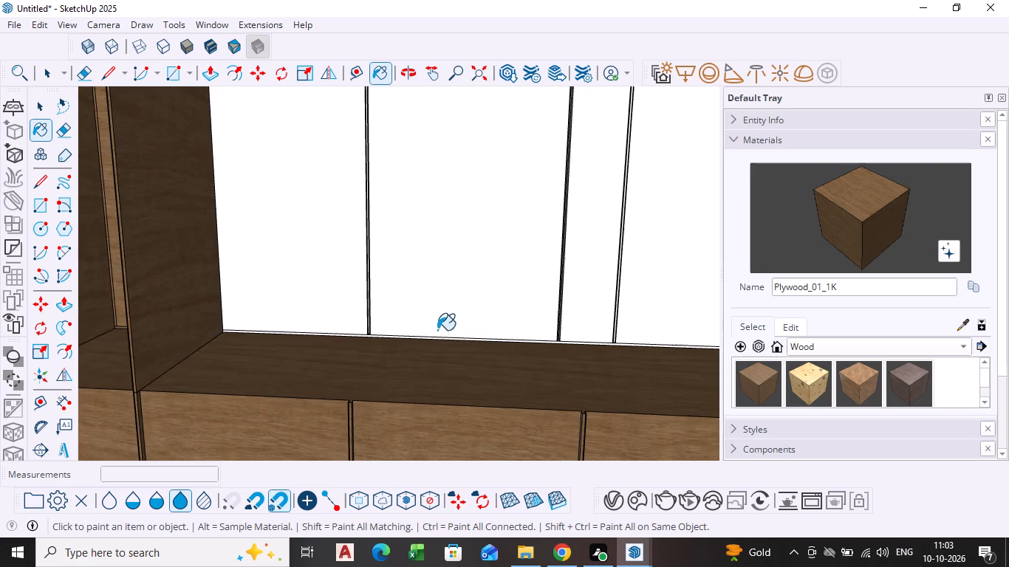
scroll(437, 330, "up", 4)
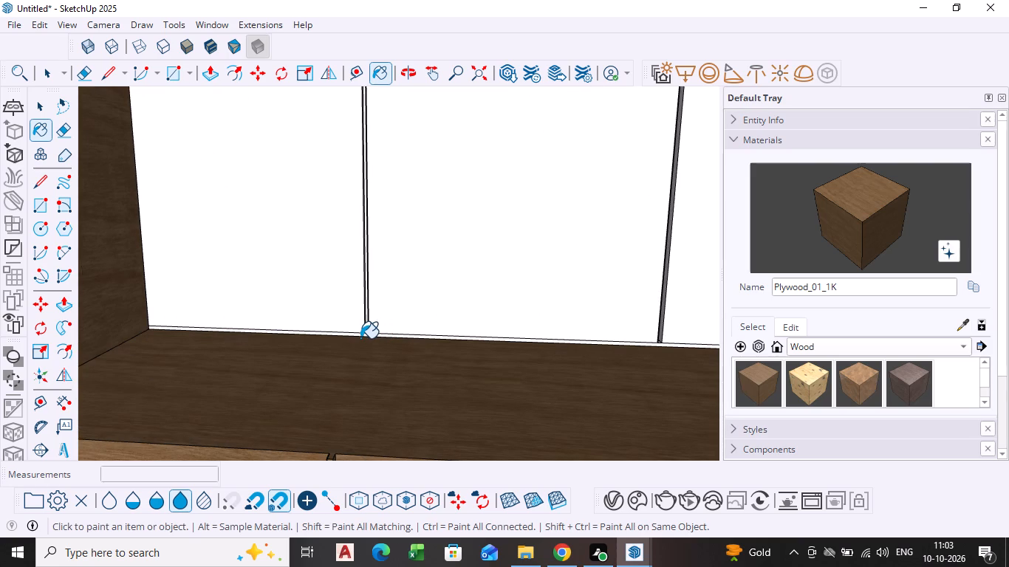
scroll(360, 338, "down", 1)
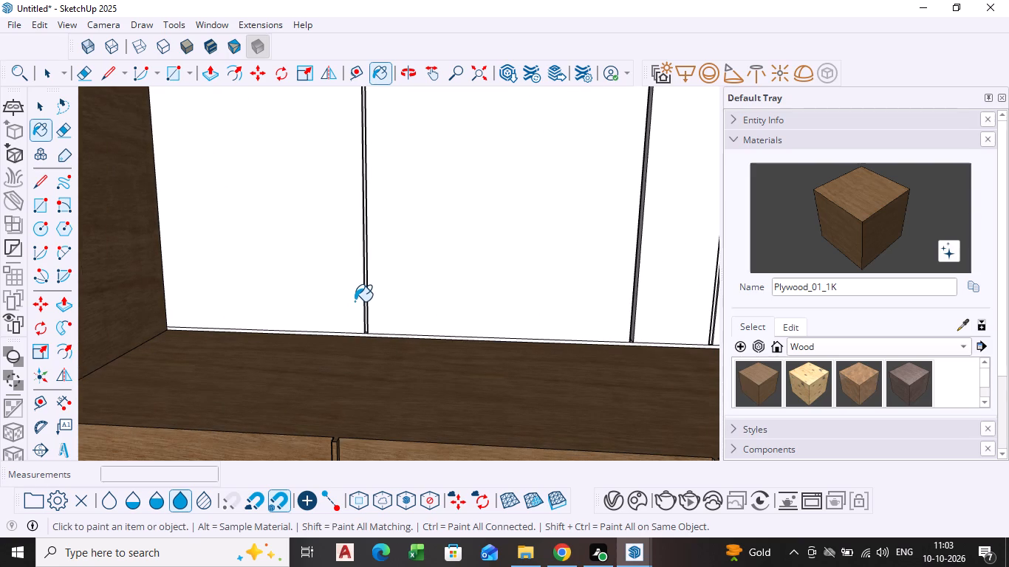
scroll(352, 301, "down", 4)
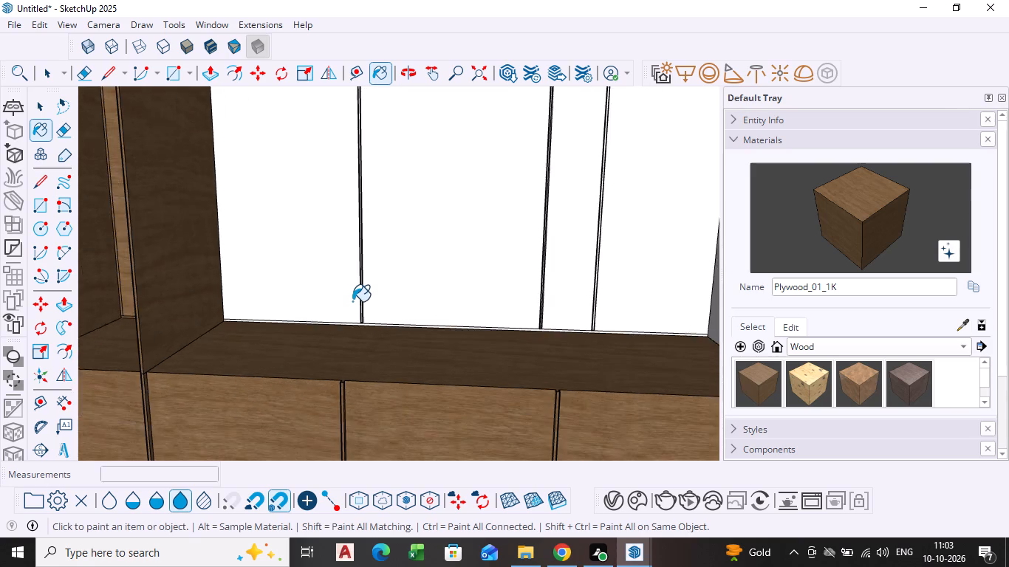
scroll(352, 301, "down", 8)
scroll(555, 393, "up", 16)
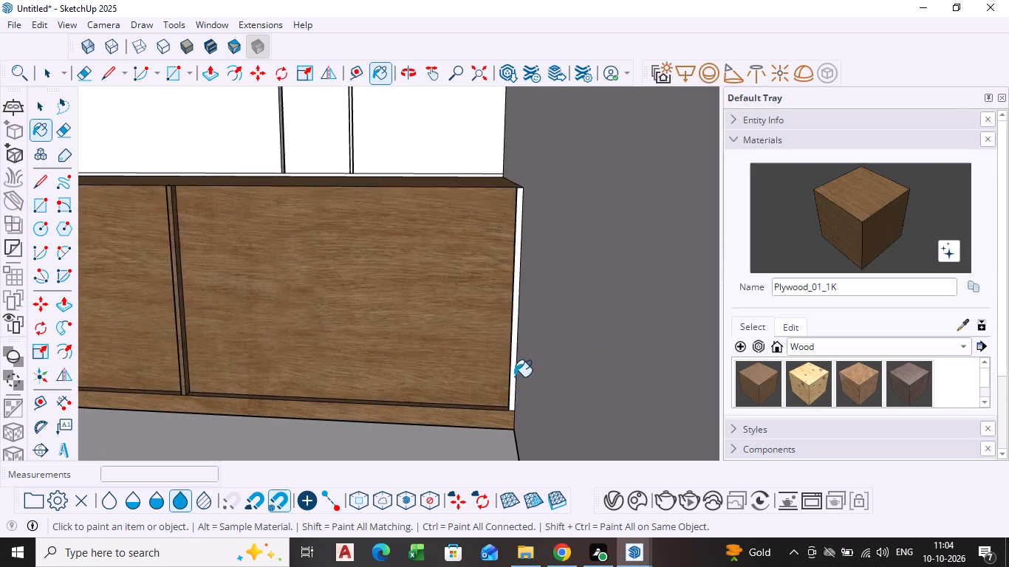
scroll(514, 377, "up", 11)
left_click(520, 344)
middle_click_drag(512, 354, 591, 357)
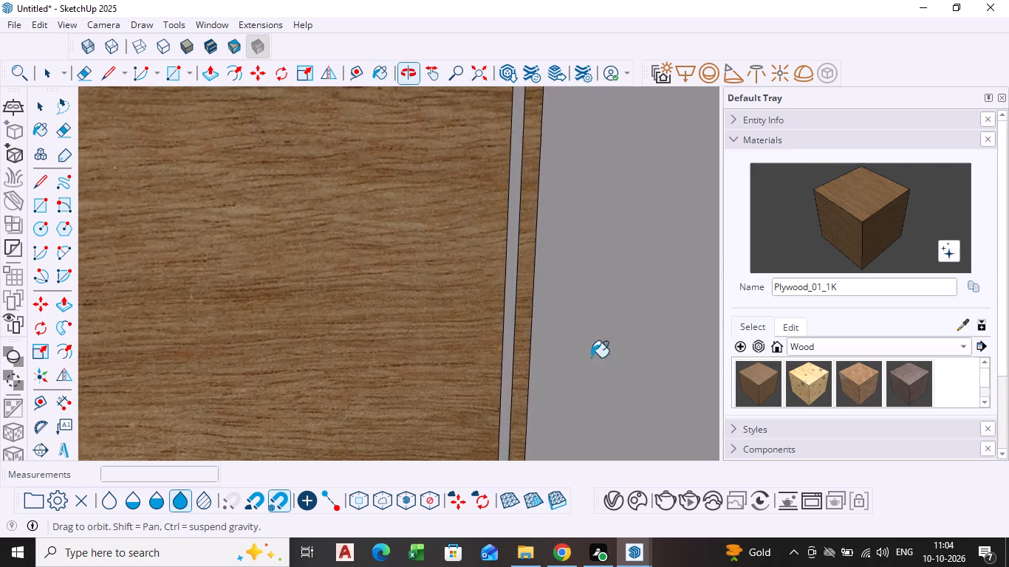
middle_click_drag(591, 357, 592, 360)
scroll(519, 327, "up", 4)
left_click(505, 322)
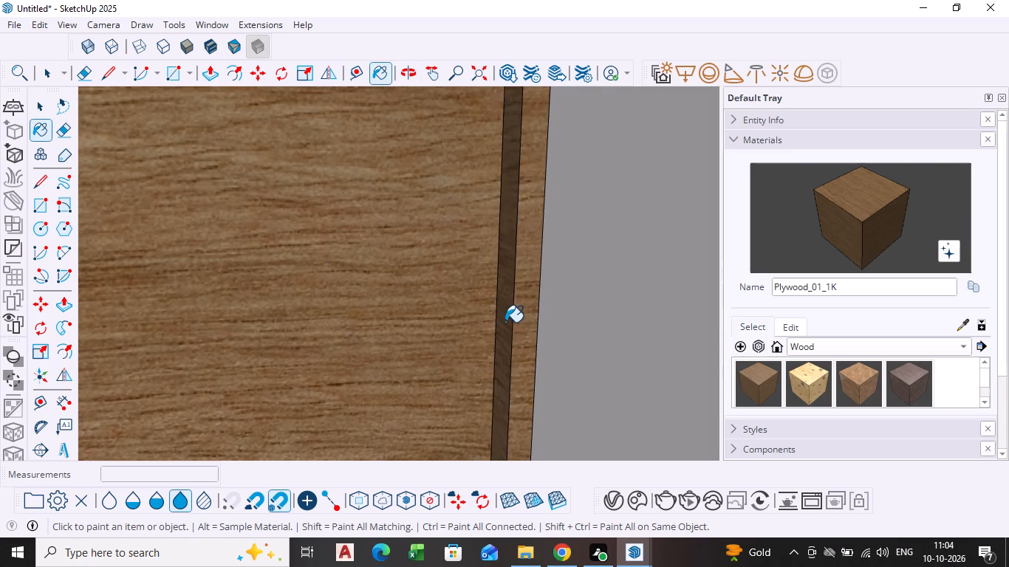
Paint the thin white strip along the rear edge of the TV-unit top with Plywood_01_1K.
scroll(503, 322, "down", 20)
scroll(503, 322, "down", 1)
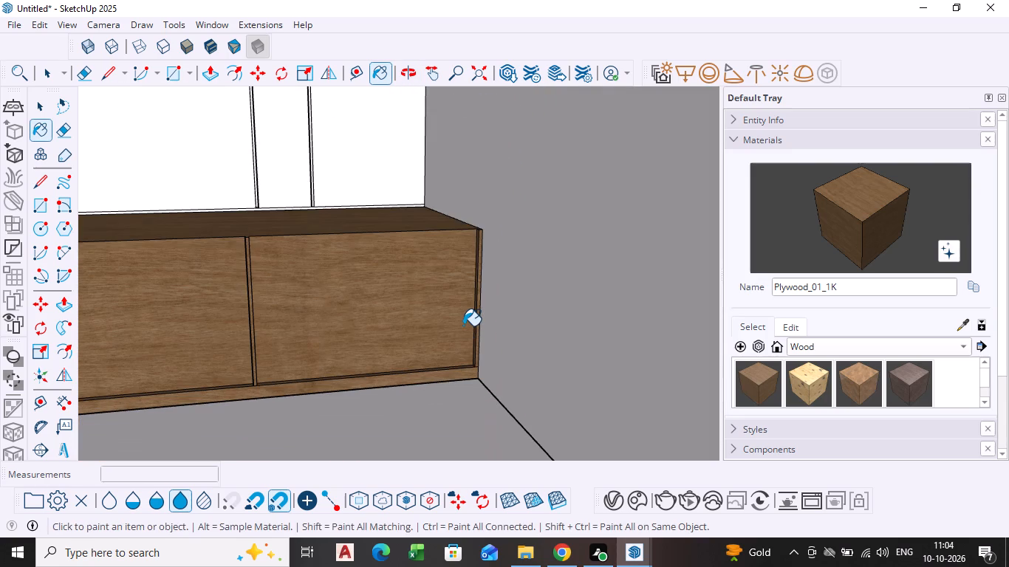
scroll(394, 300, "down", 14)
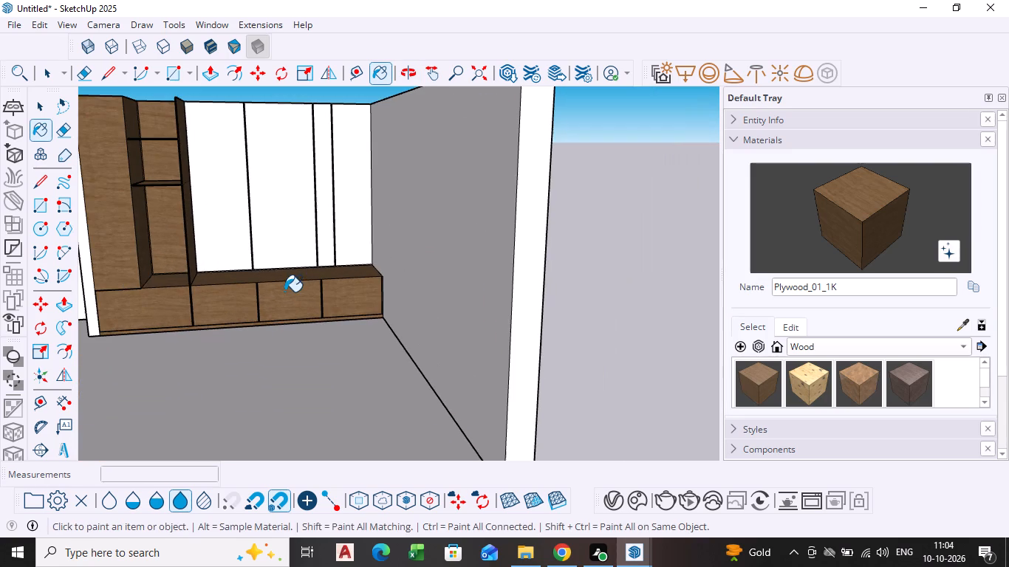
scroll(264, 293, "down", 2)
middle_click_drag(260, 293, 213, 298)
scroll(218, 283, "up", 4)
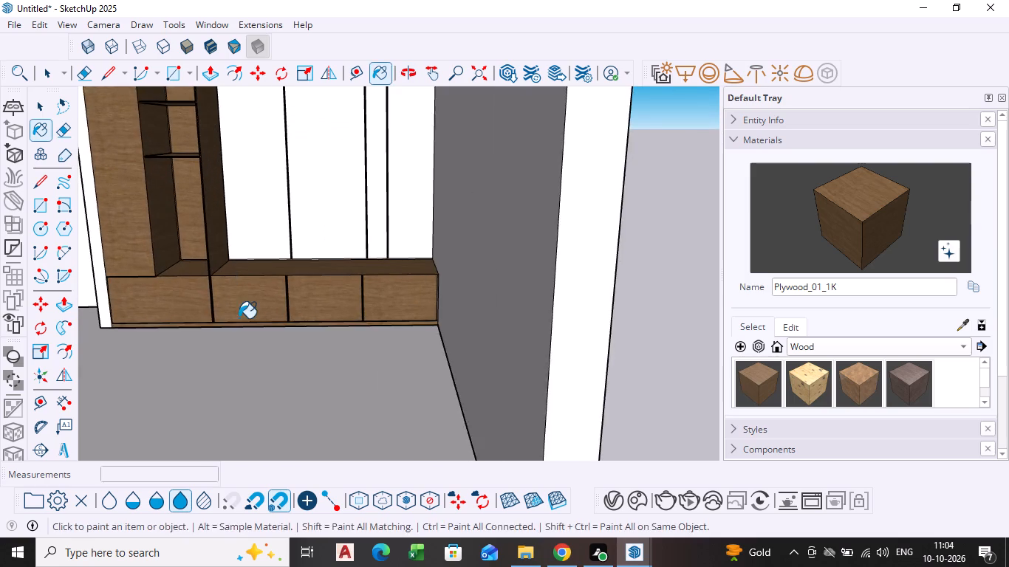
middle_click_drag(239, 318, 286, 316)
scroll(256, 268, "up", 20)
scroll(256, 268, "up", 5)
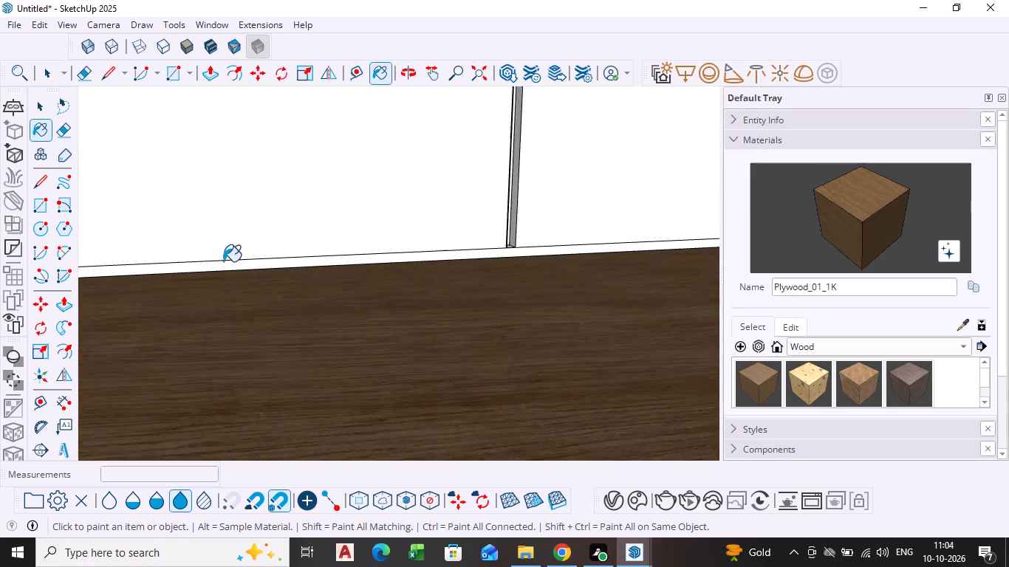
scroll(223, 261, "up", 2)
left_click(223, 272)
Draw a line about 8' 7" long across the wall panels just above the TV unit, from the shelf unit to the side wall.
scroll(223, 272, "down", 20)
scroll(223, 272, "down", 3)
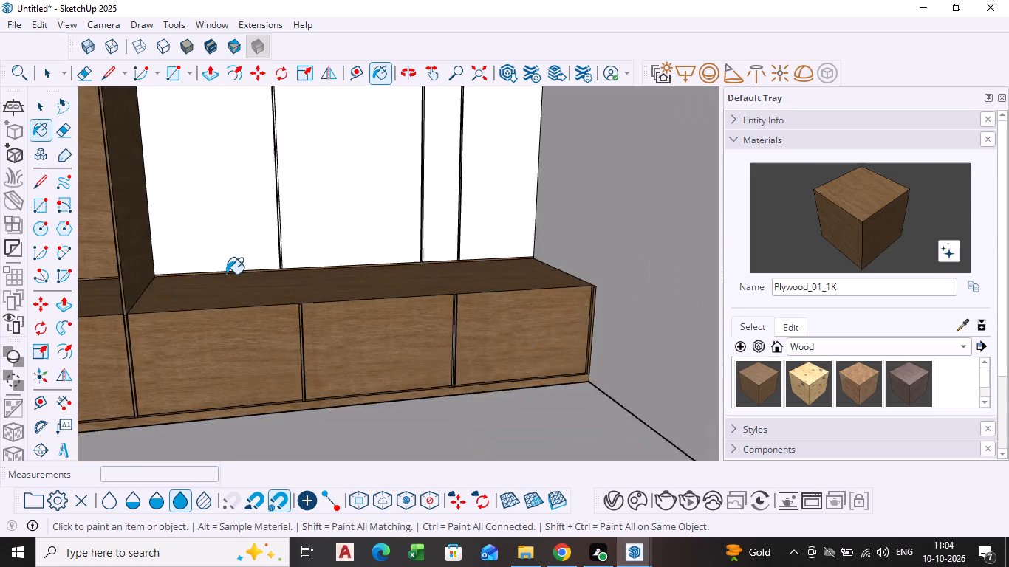
scroll(226, 274, "down", 1)
key("l")
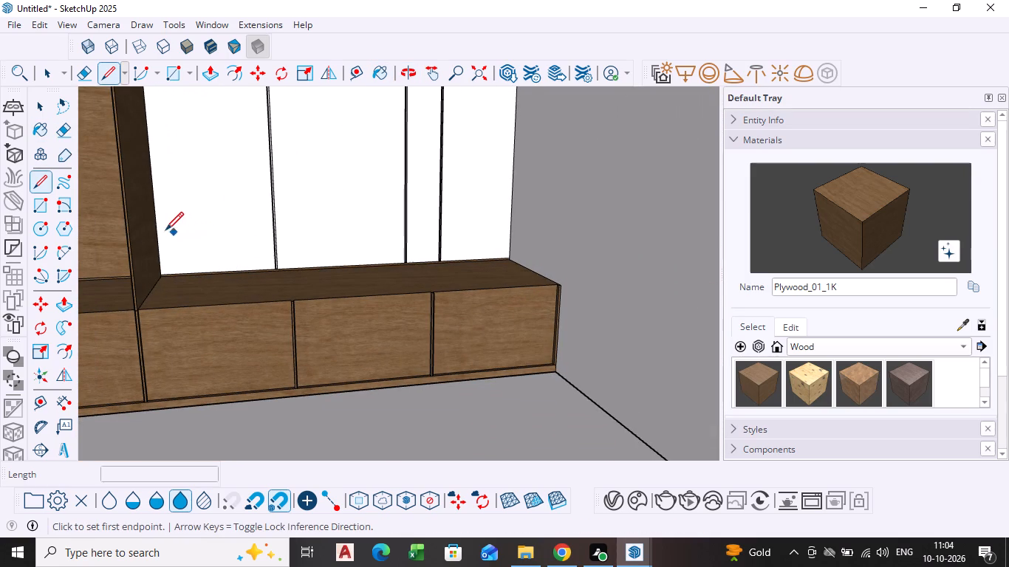
left_click(162, 247)
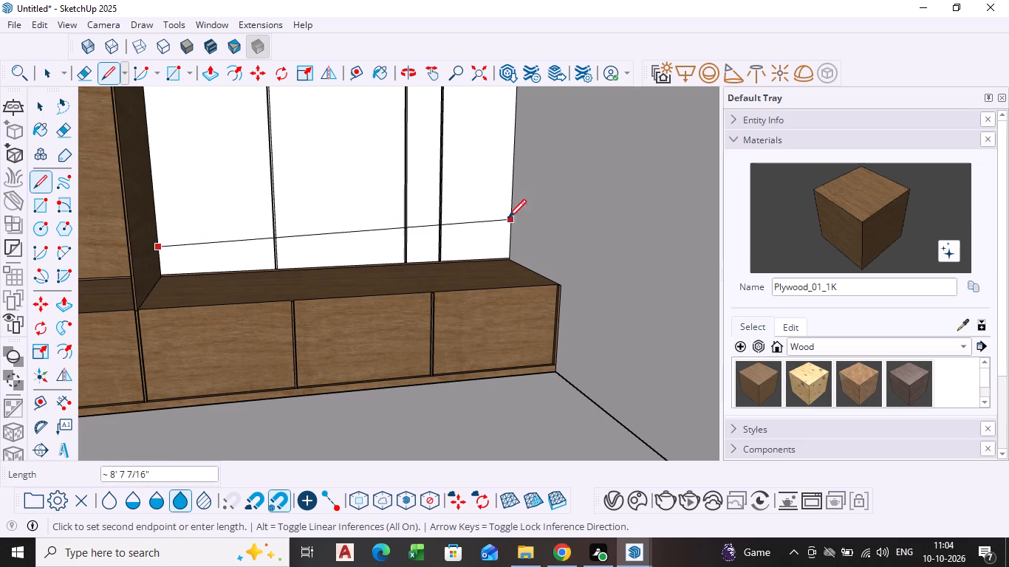
left_click(510, 232)
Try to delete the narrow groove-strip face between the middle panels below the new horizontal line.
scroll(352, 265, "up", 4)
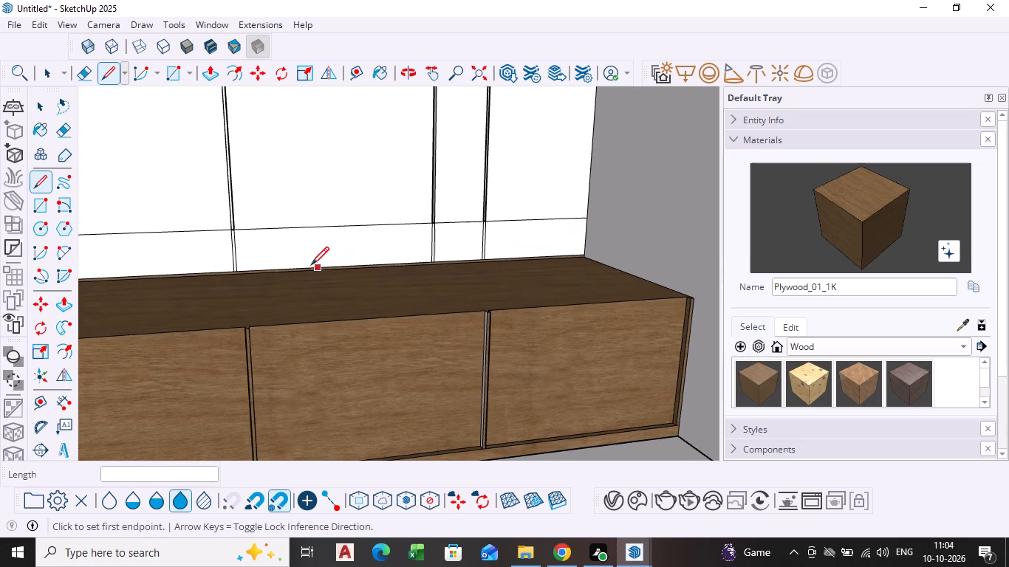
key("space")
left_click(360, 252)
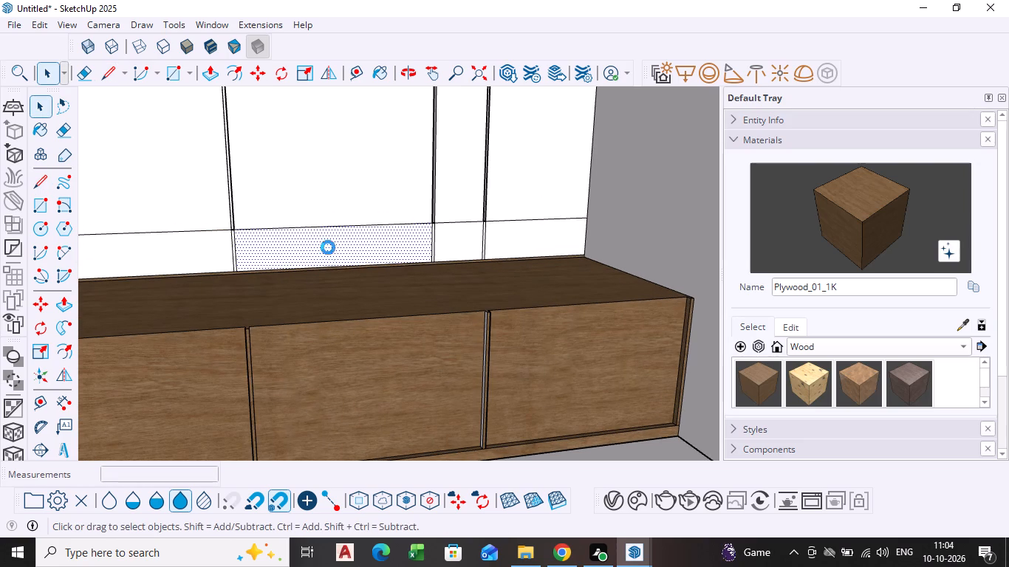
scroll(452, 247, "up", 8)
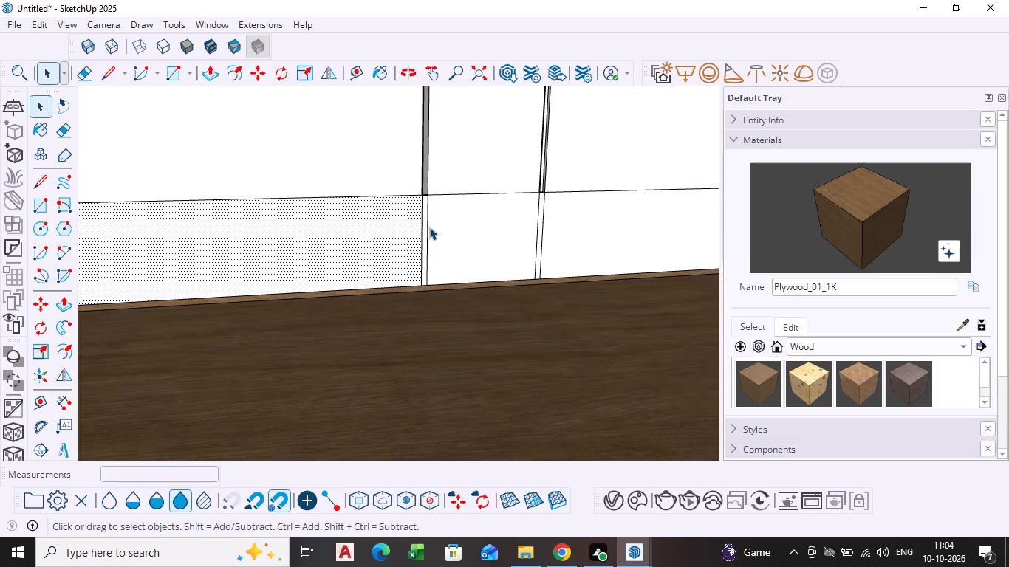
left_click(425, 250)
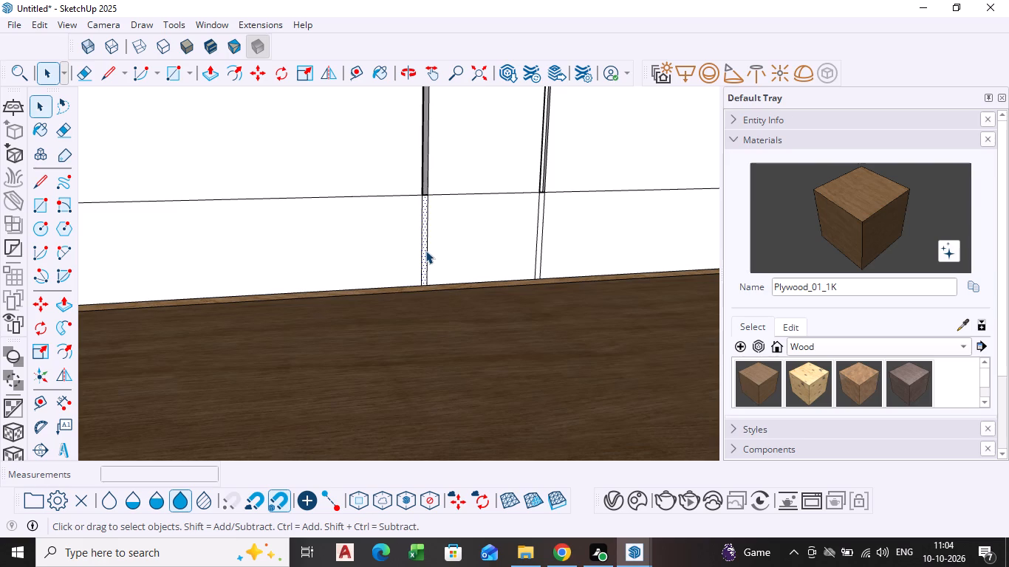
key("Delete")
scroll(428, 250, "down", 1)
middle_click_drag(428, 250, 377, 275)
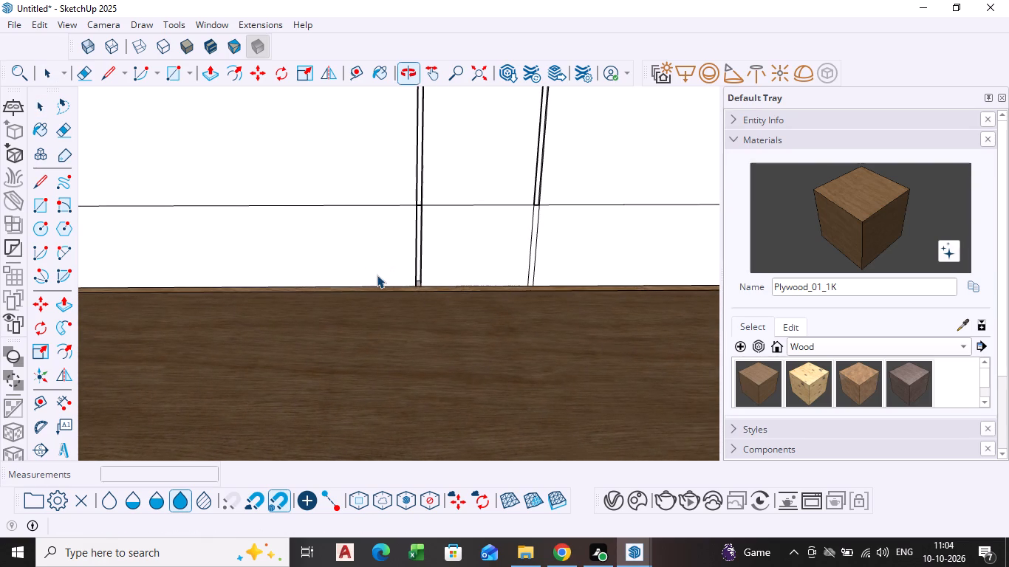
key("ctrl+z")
Delete the four vertical edges below the horizontal line under the two grooves nearest the side wall.
scroll(432, 269, "up", 6)
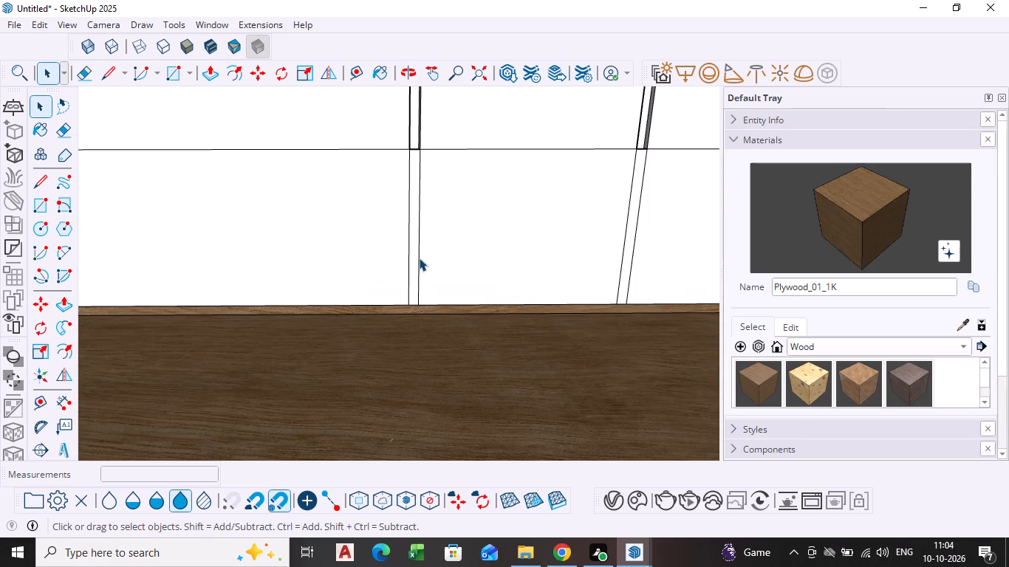
left_click(418, 238)
key("Delete")
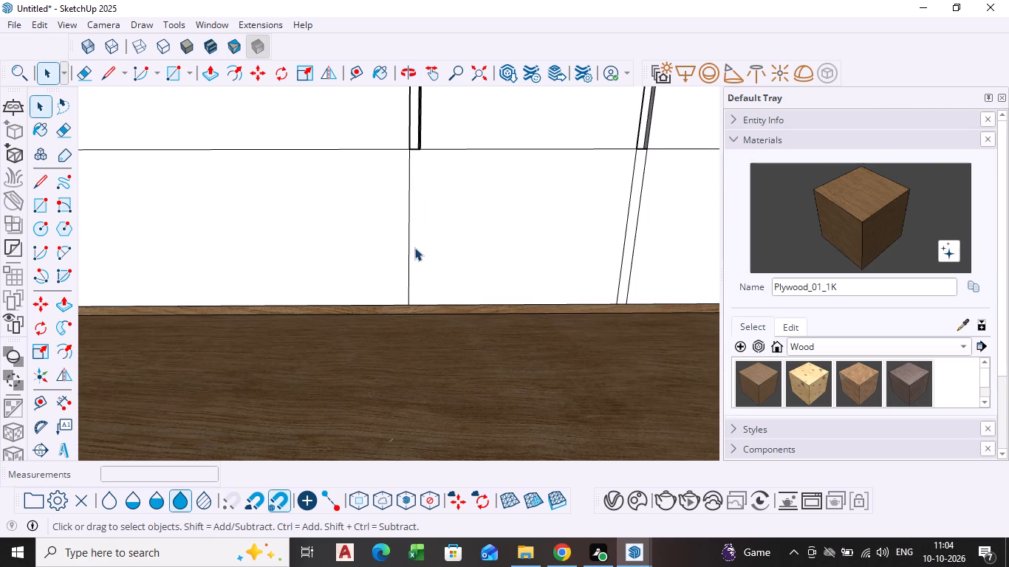
left_click(409, 254)
key("Delete")
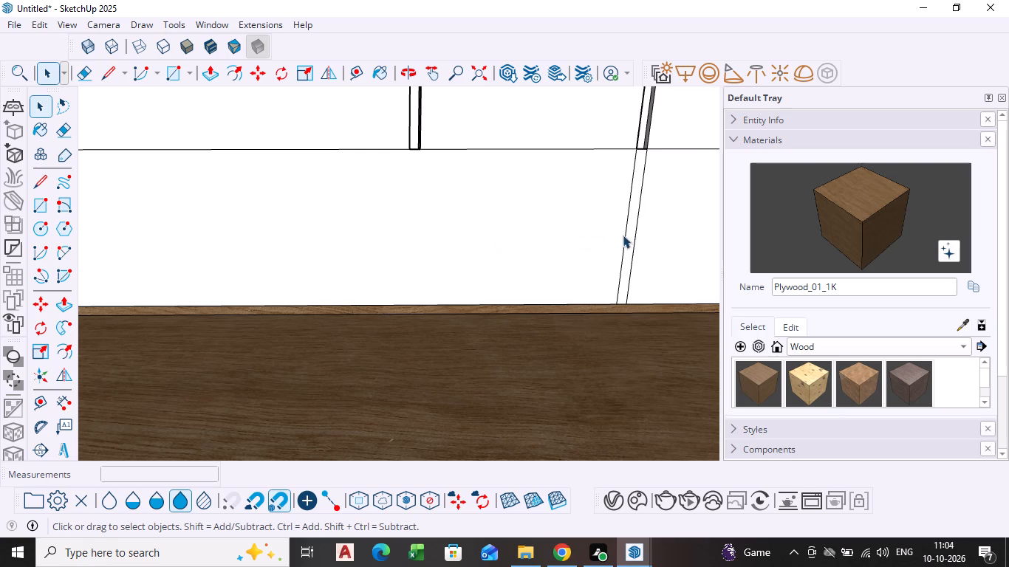
left_click(626, 238)
key("Delete")
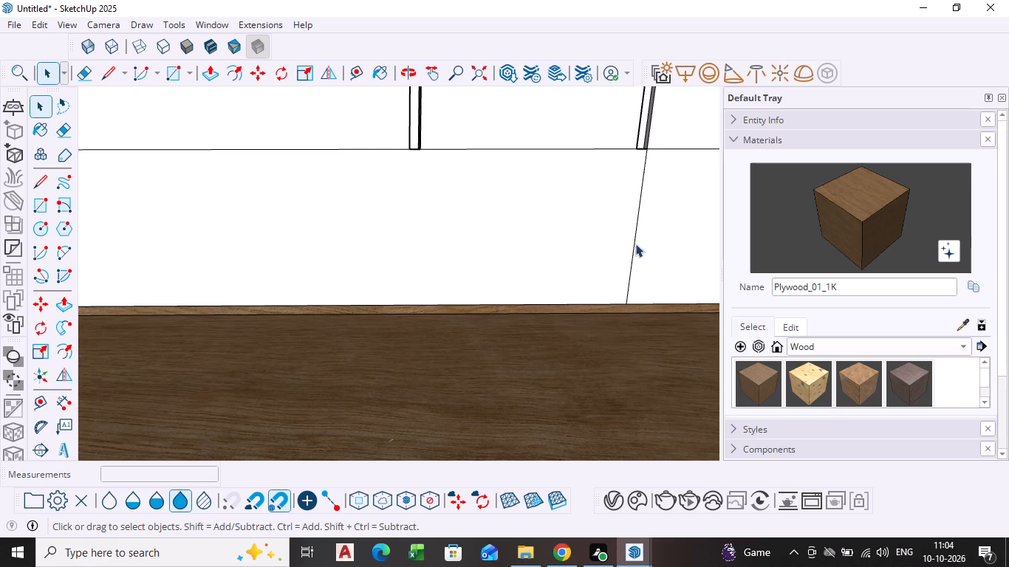
left_click(633, 244)
key("Delete")
Delete the two vertical edges below the horizontal line under the groove nearest the shelf unit.
scroll(385, 205, "down", 10)
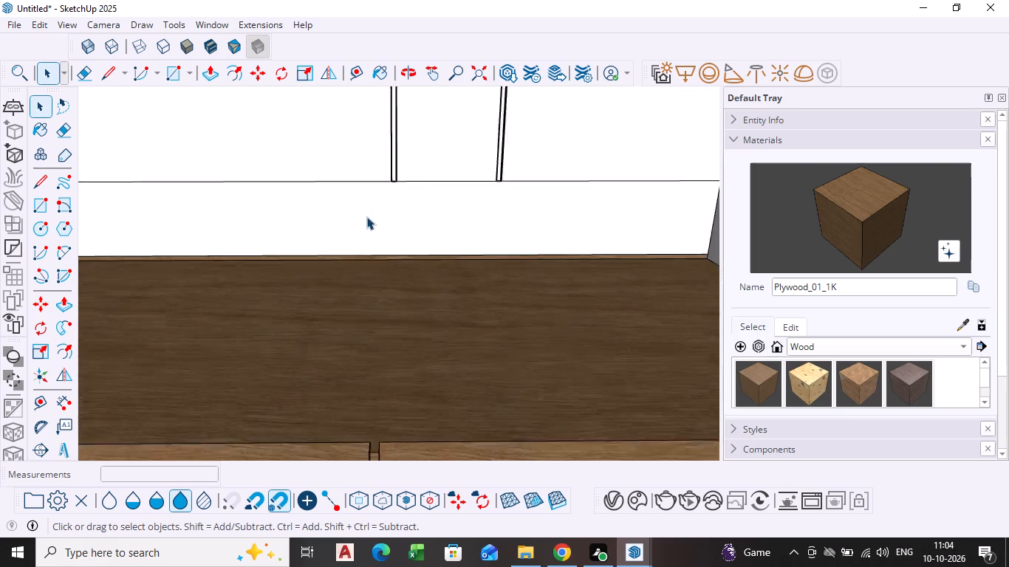
middle_click_drag(368, 223, 569, 201)
scroll(215, 200, "up", 10)
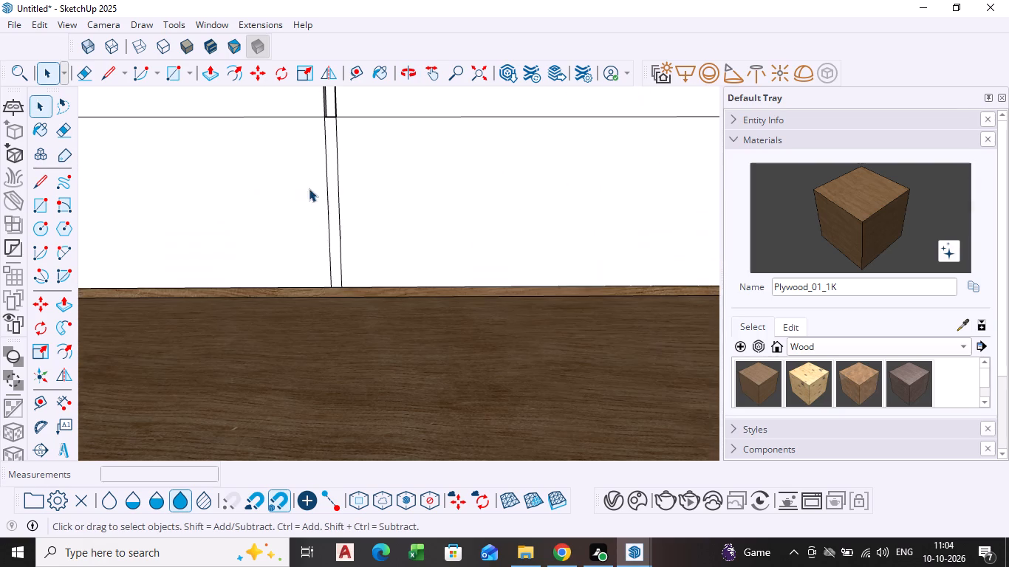
left_click(327, 208)
key("Delete")
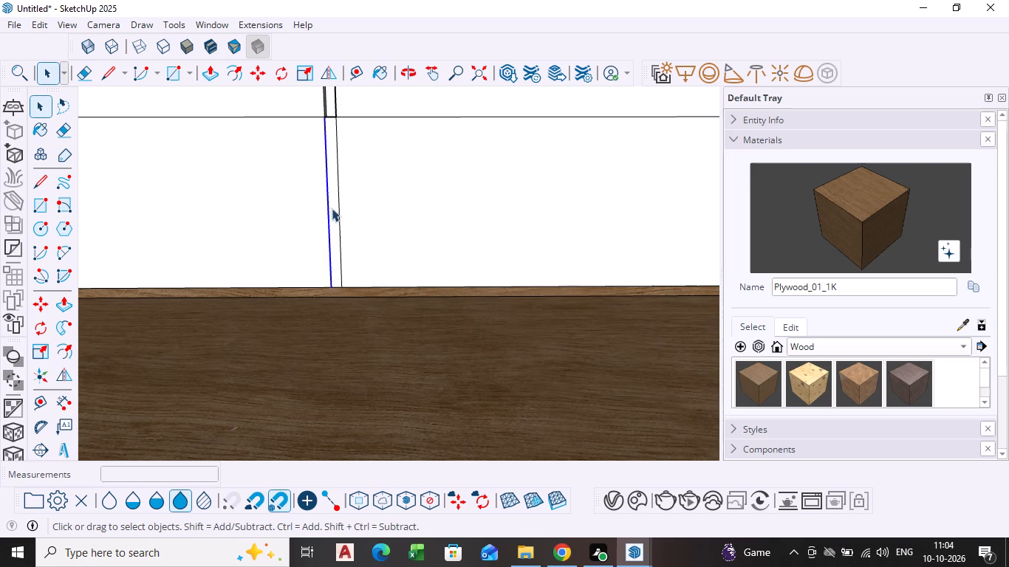
left_click(339, 216)
key("Delete")
Paint the blank wall band just above the TV unit with the Plywood_01_1K material.
scroll(331, 218, "down", 13)
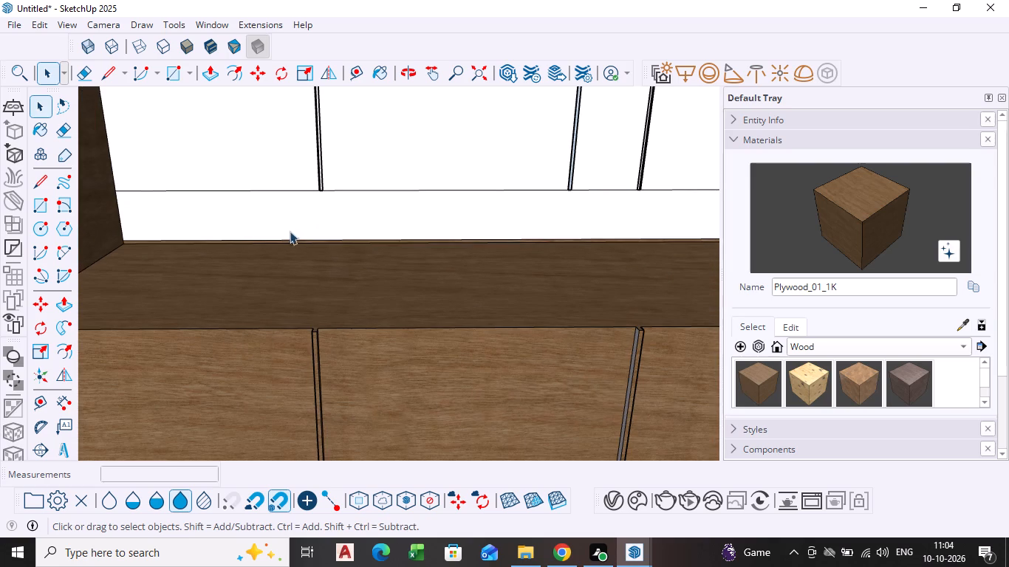
left_click(337, 219)
left_click(865, 234)
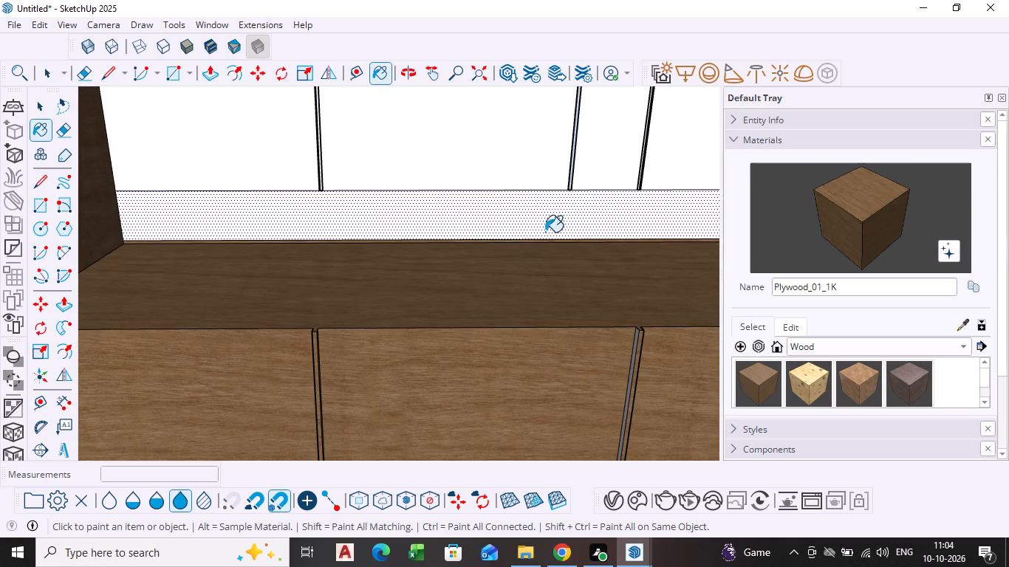
left_click(516, 224)
scroll(516, 227, "down", 12)
left_click(575, 379)
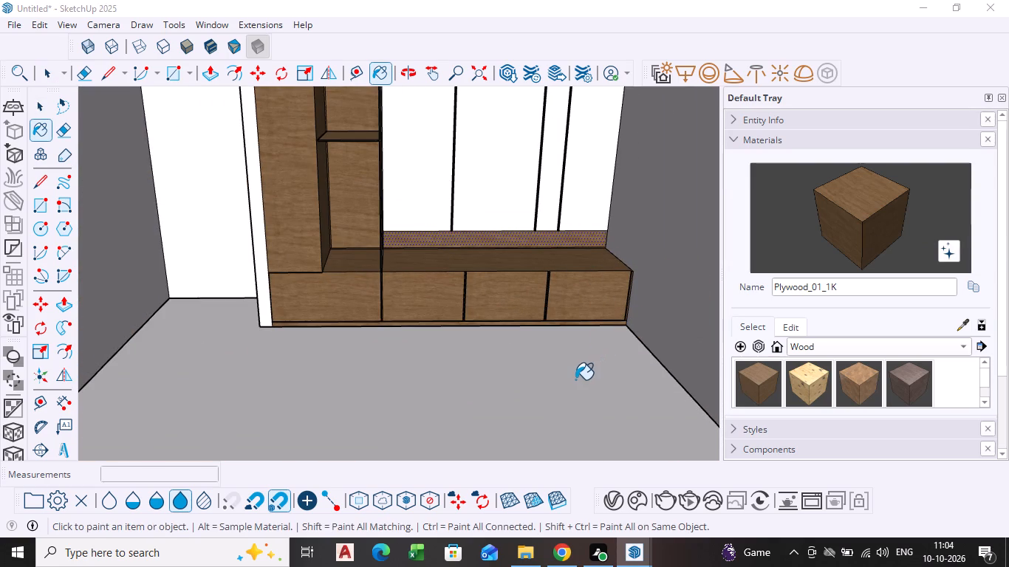
key("ctrl+z")
scroll(572, 378, "down", 6)
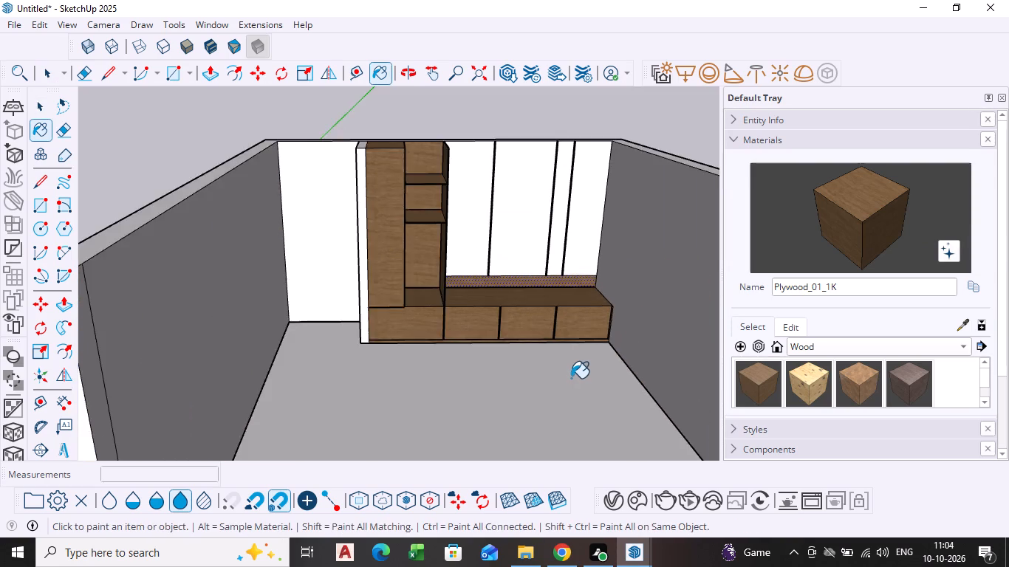
scroll(571, 378, "down", 2)
middle_click(568, 378)
key("space")
left_click(433, 149)
Paint the four upper wall panels beside the shelf unit with Asphalt_06_1K from the Asphalt & Concrete materials.
middle_click_drag(464, 300, 462, 300)
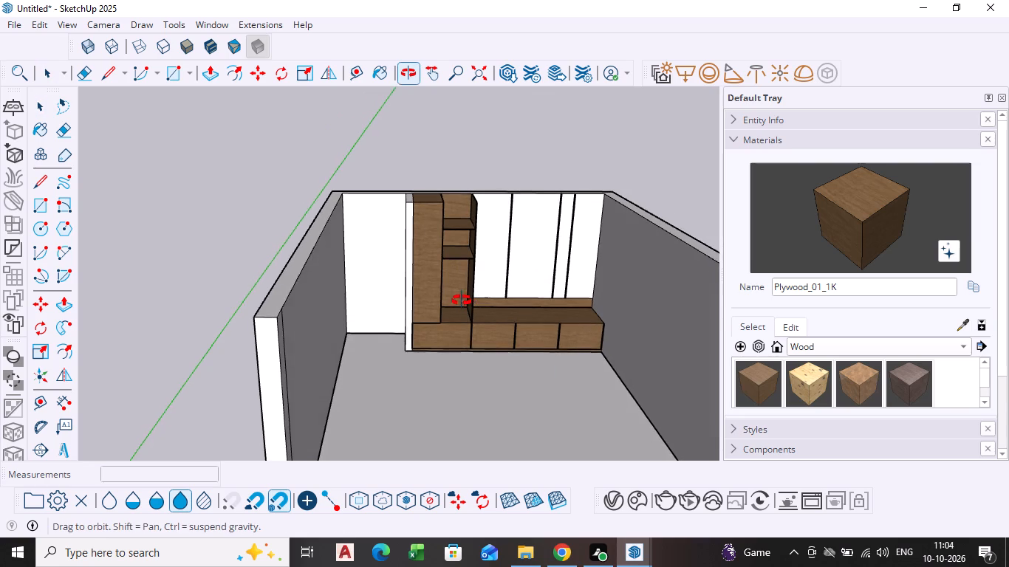
middle_click_drag(462, 300, 451, 295)
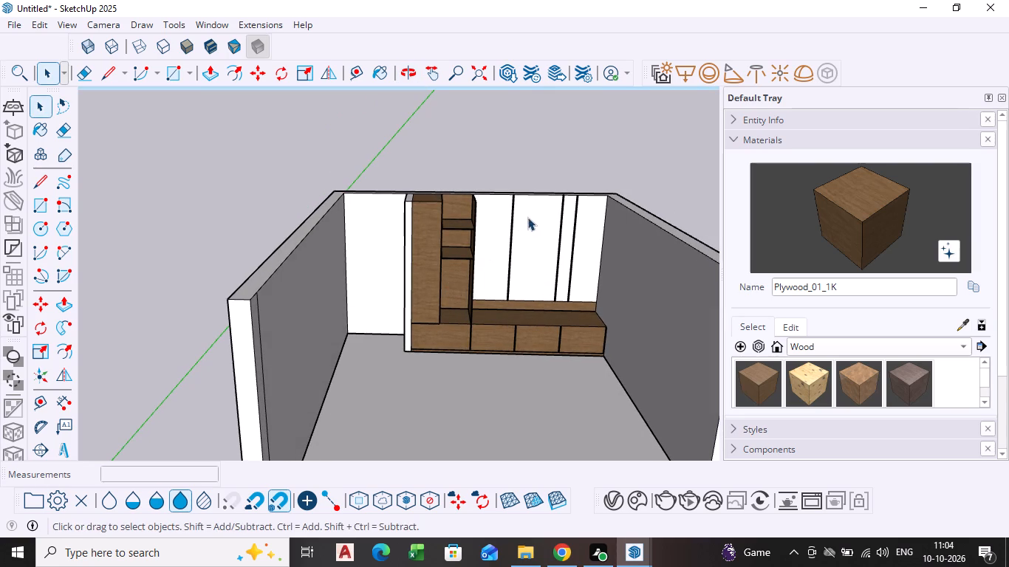
scroll(527, 217, "up", 3)
left_click(857, 348)
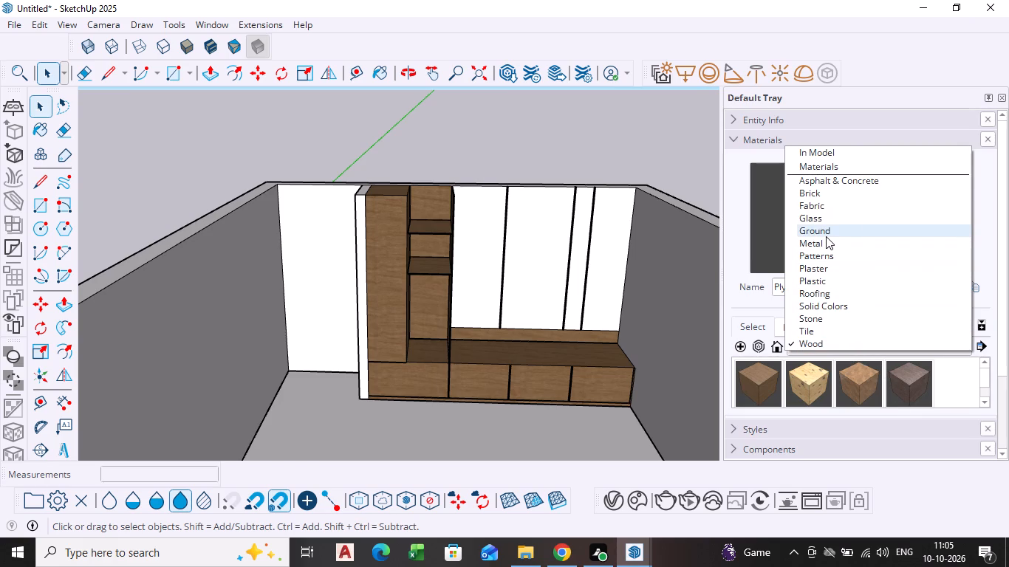
left_click(834, 183)
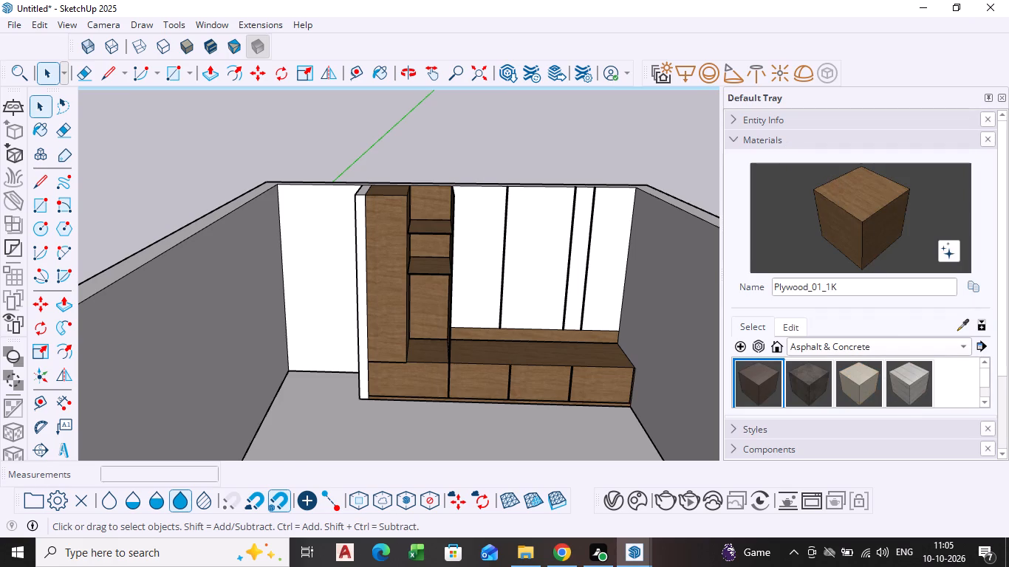
left_click(852, 387)
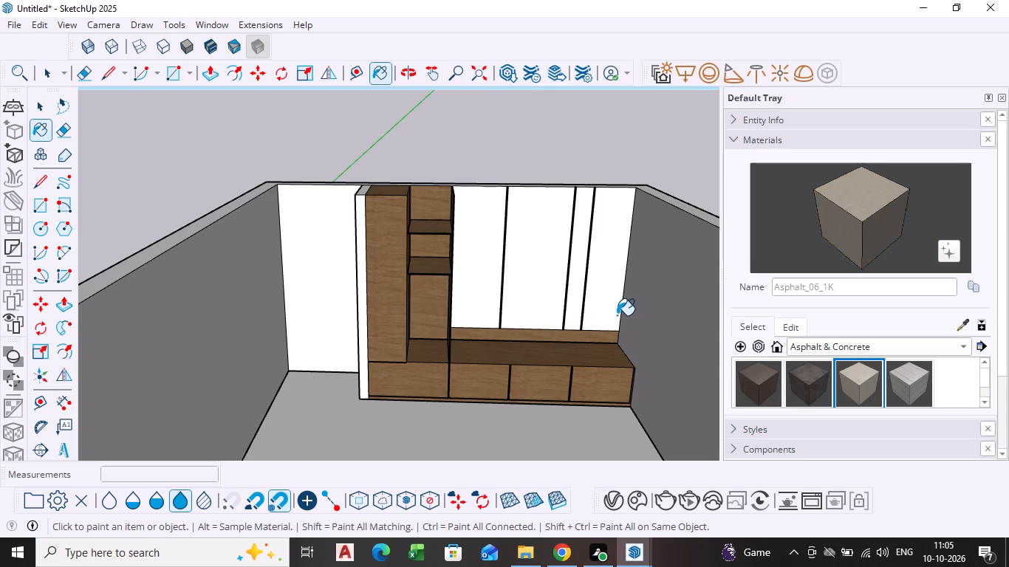
left_click(491, 258)
left_click(525, 252)
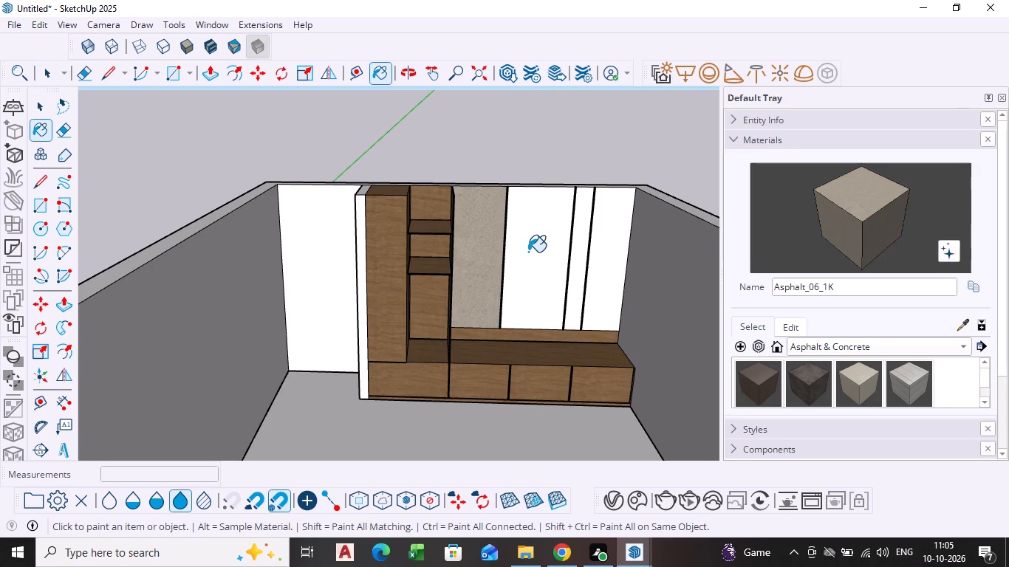
left_click(609, 252)
scroll(603, 252, "up", 4)
left_click(567, 264)
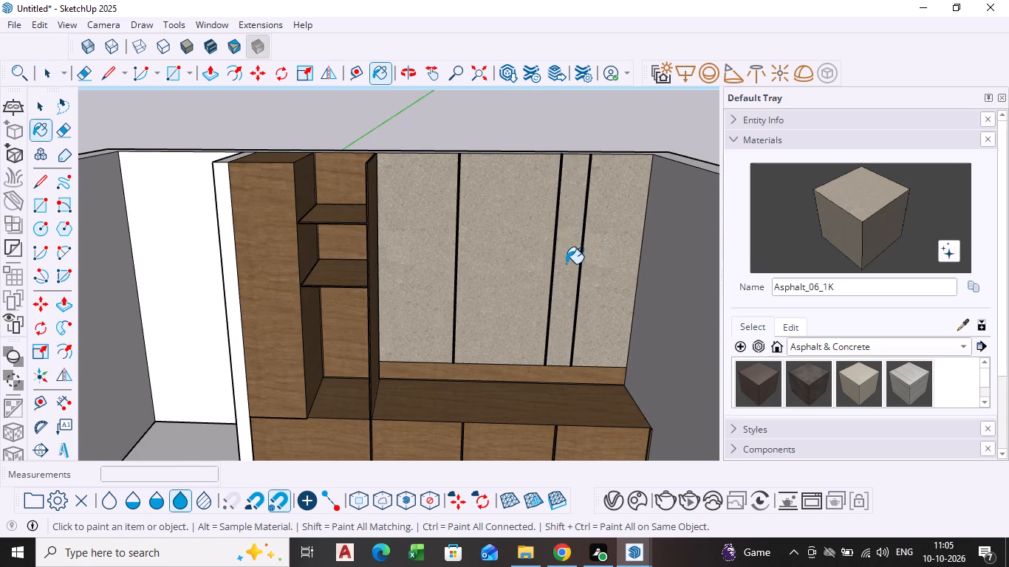
scroll(564, 268, "down", 7)
middle_click_drag(555, 357, 543, 320)
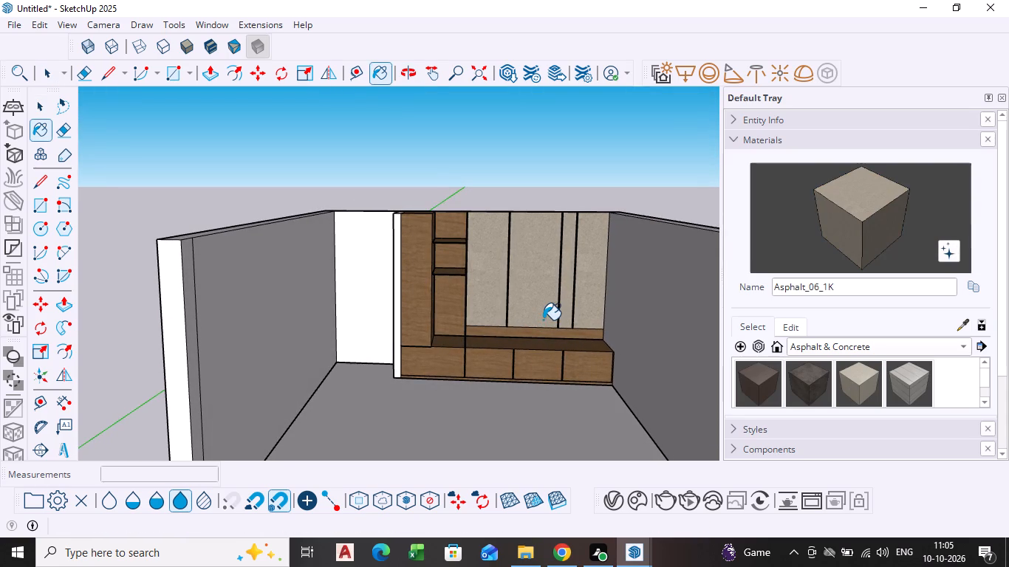
key("space")
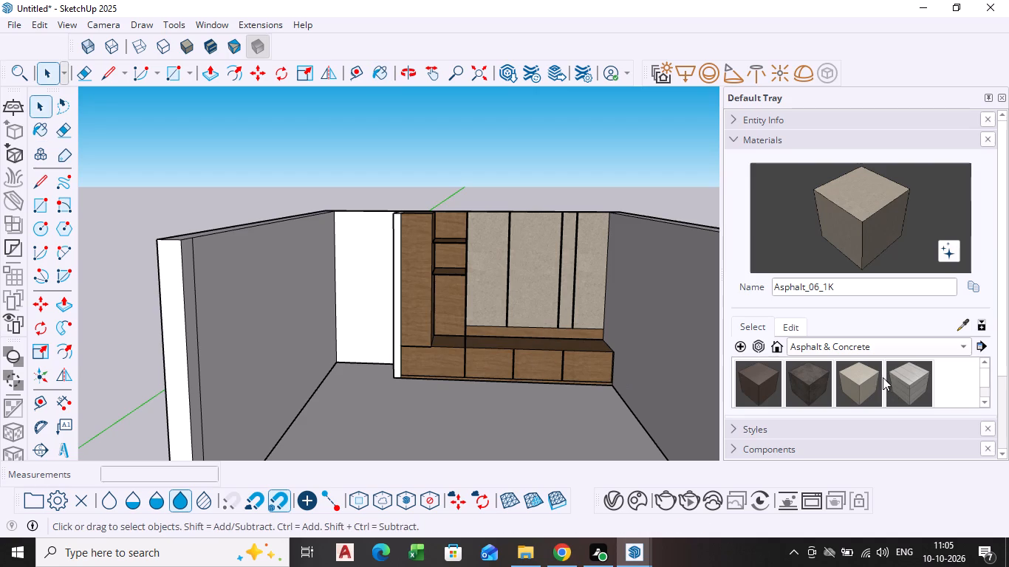
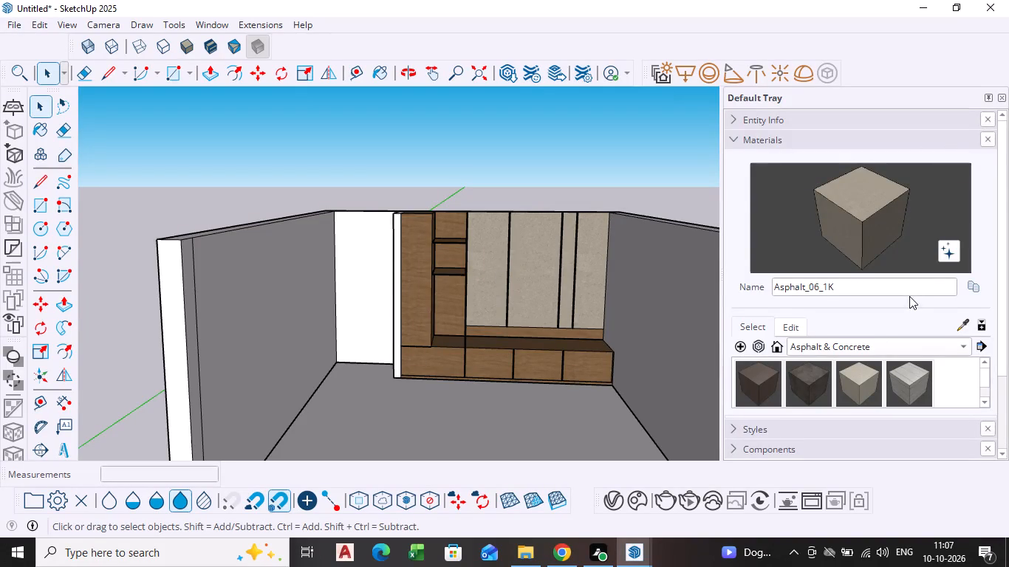
Examine the painted wall panels, shelves and TV unit up close and from several angles.
scroll(914, 298, "down", 3)
scroll(601, 276, "down", 3)
middle_click_drag(564, 294, 503, 289)
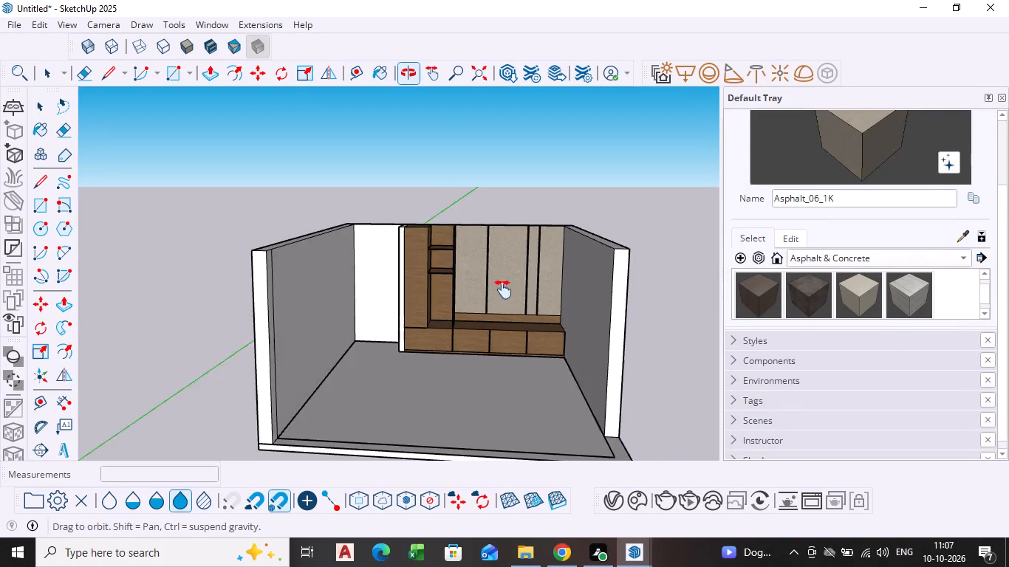
middle_click_drag(503, 289, 487, 286)
scroll(484, 286, "up", 18)
middle_click_drag(455, 286, 459, 287)
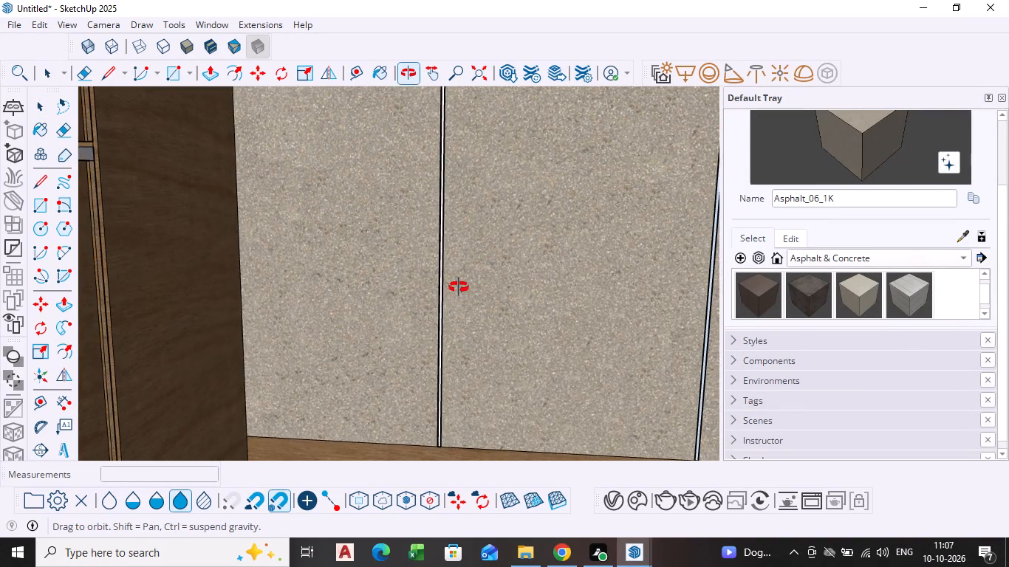
middle_click_drag(459, 287, 516, 307)
scroll(481, 295, "down", 11)
scroll(543, 359, "down", 3)
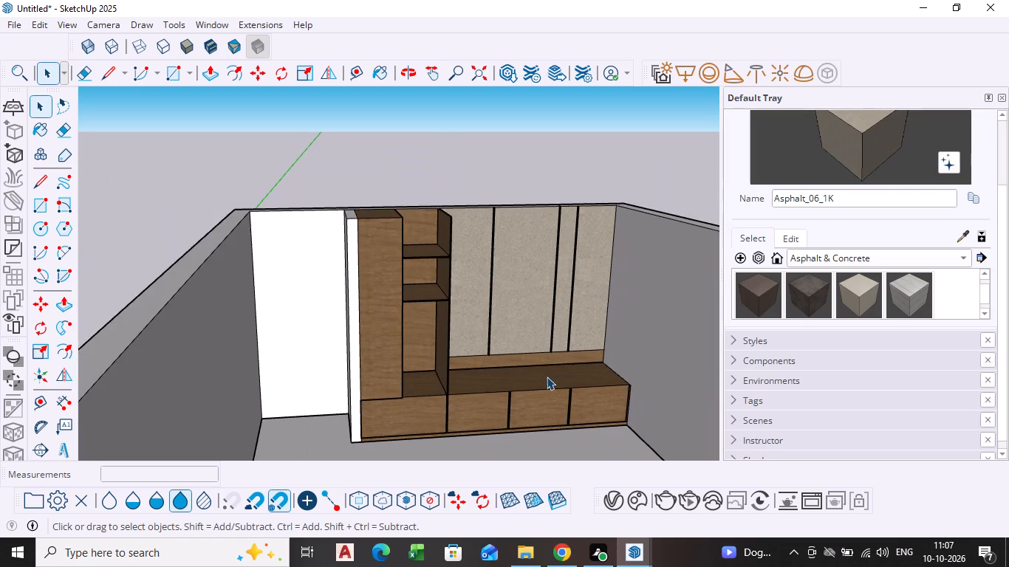
middle_click_drag(536, 378, 436, 340)
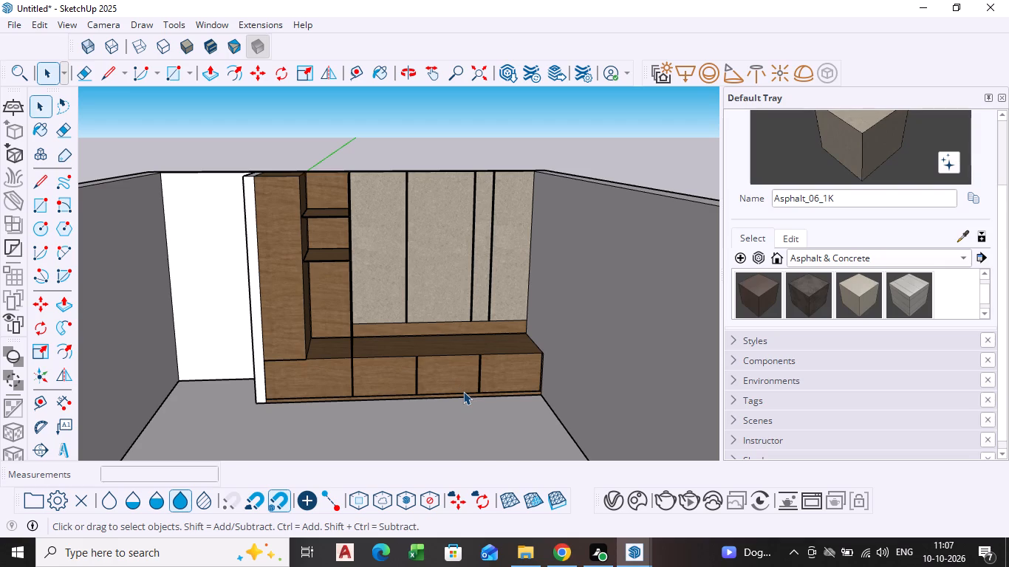
scroll(330, 380, "up", 8)
middle_click_drag(350, 374, 351, 374)
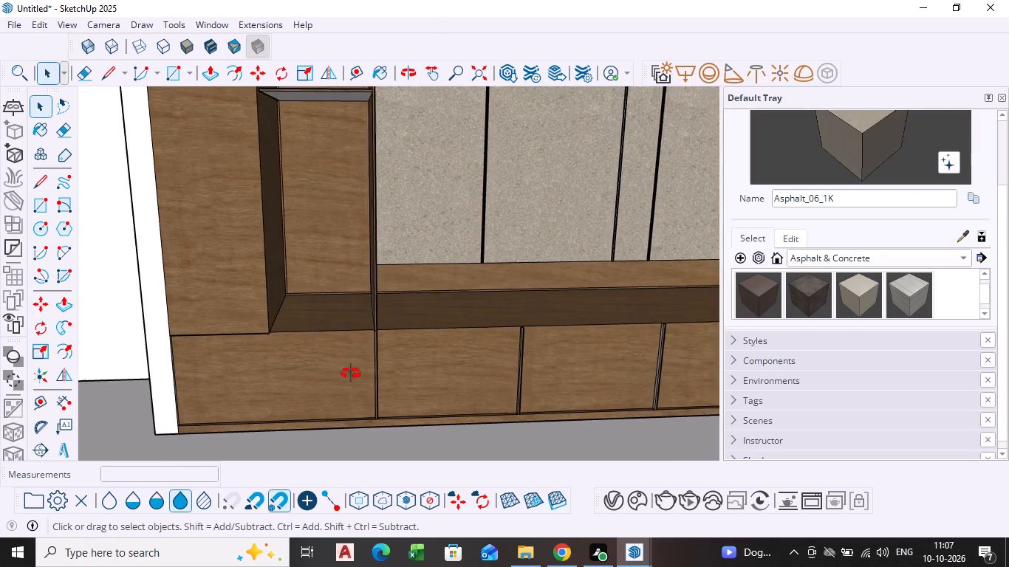
middle_click_drag(351, 374, 391, 378)
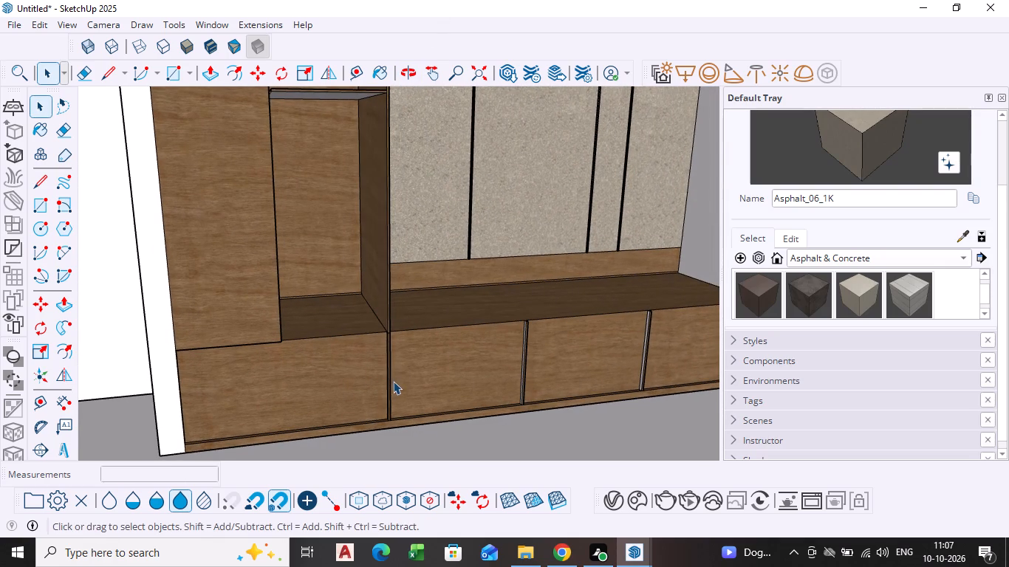
scroll(399, 387, "down", 8)
scroll(566, 381, "down", 5)
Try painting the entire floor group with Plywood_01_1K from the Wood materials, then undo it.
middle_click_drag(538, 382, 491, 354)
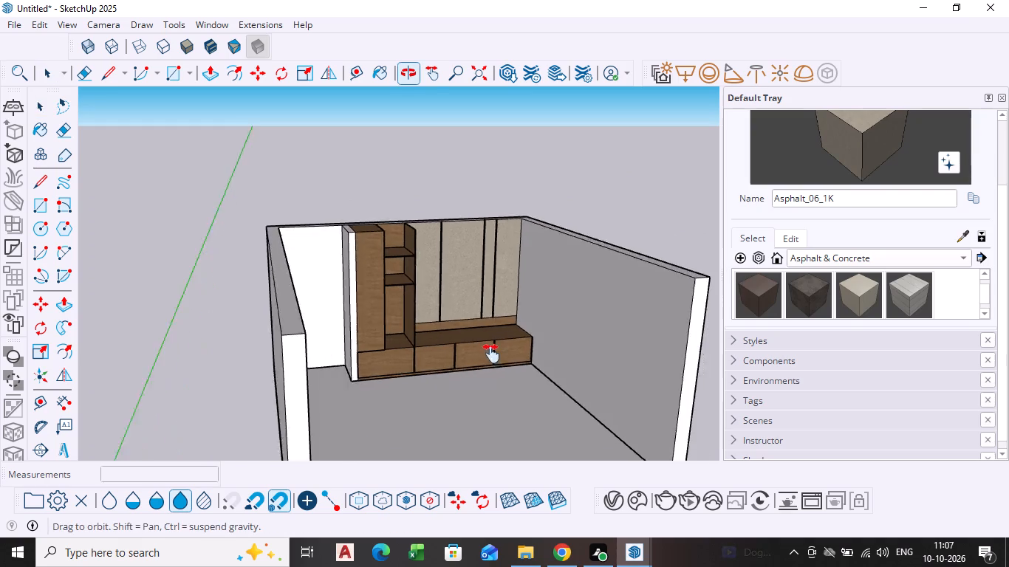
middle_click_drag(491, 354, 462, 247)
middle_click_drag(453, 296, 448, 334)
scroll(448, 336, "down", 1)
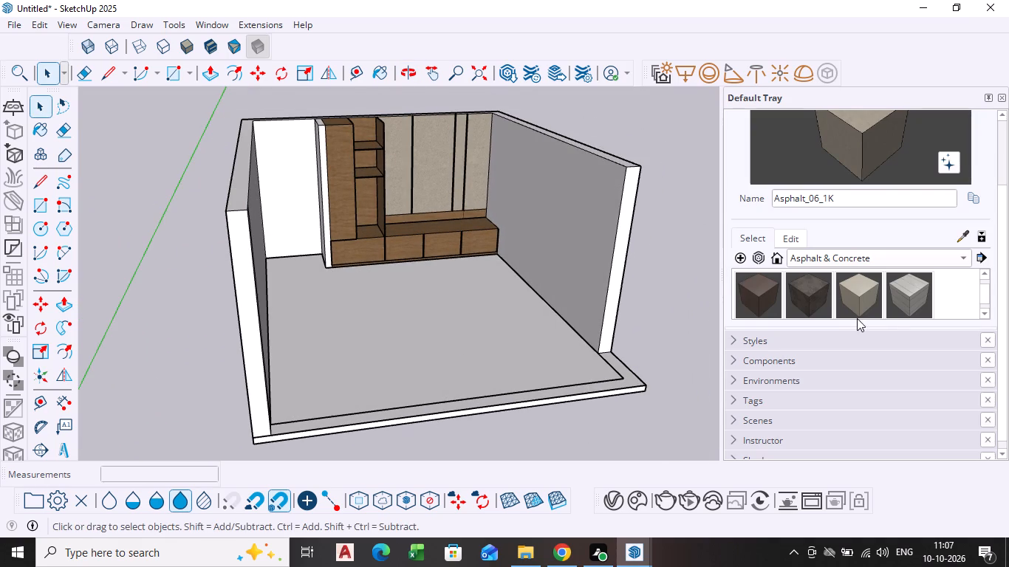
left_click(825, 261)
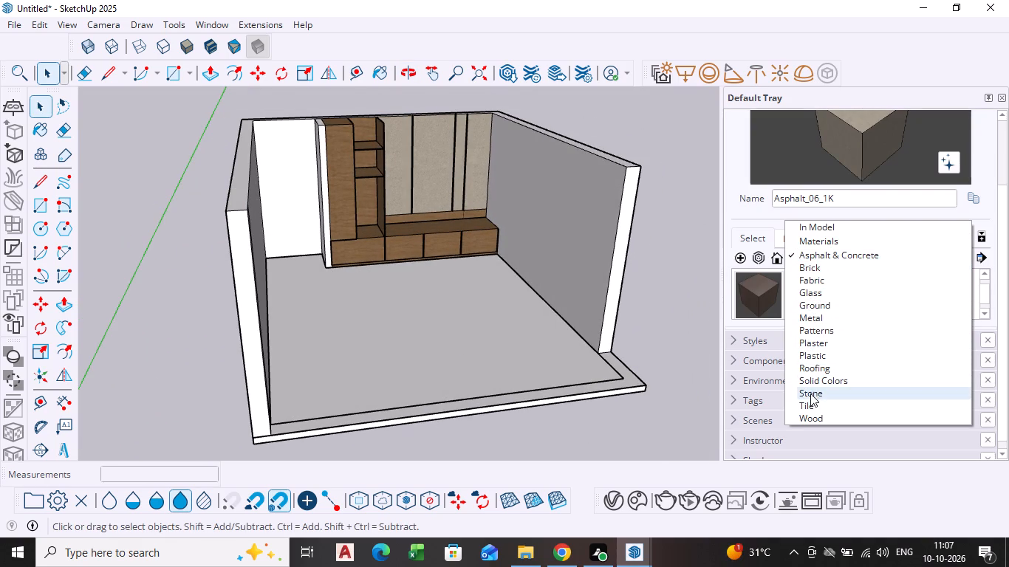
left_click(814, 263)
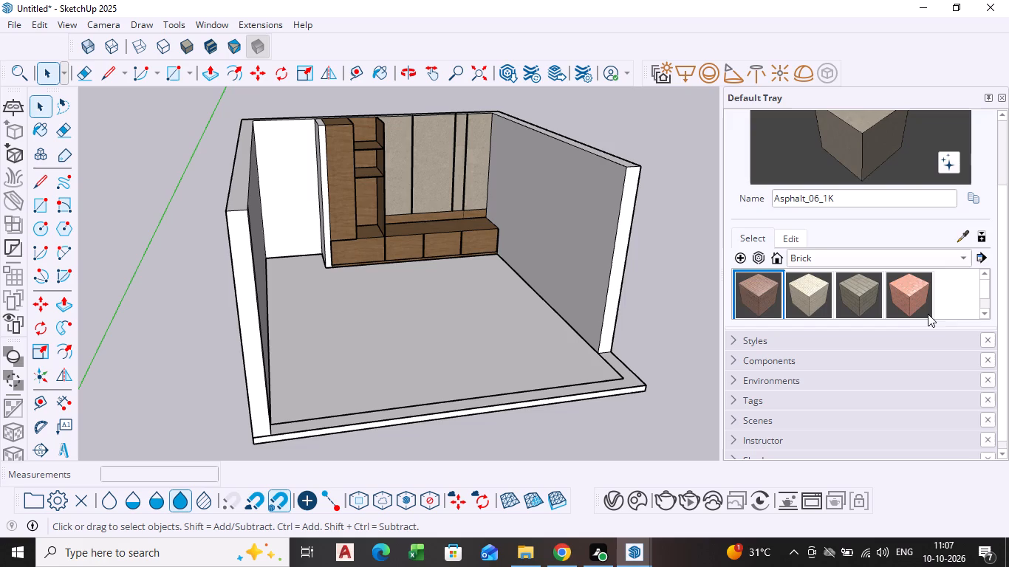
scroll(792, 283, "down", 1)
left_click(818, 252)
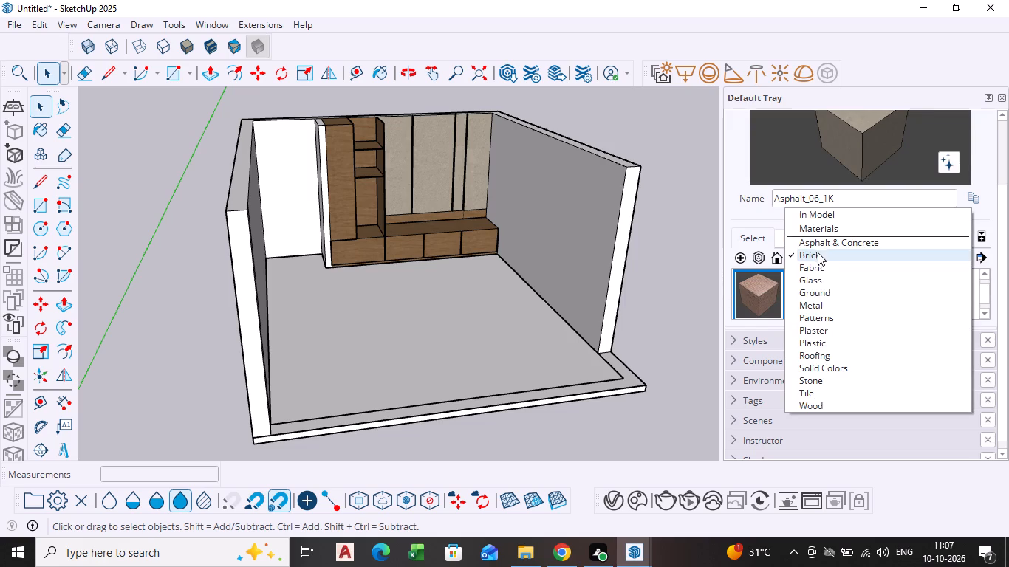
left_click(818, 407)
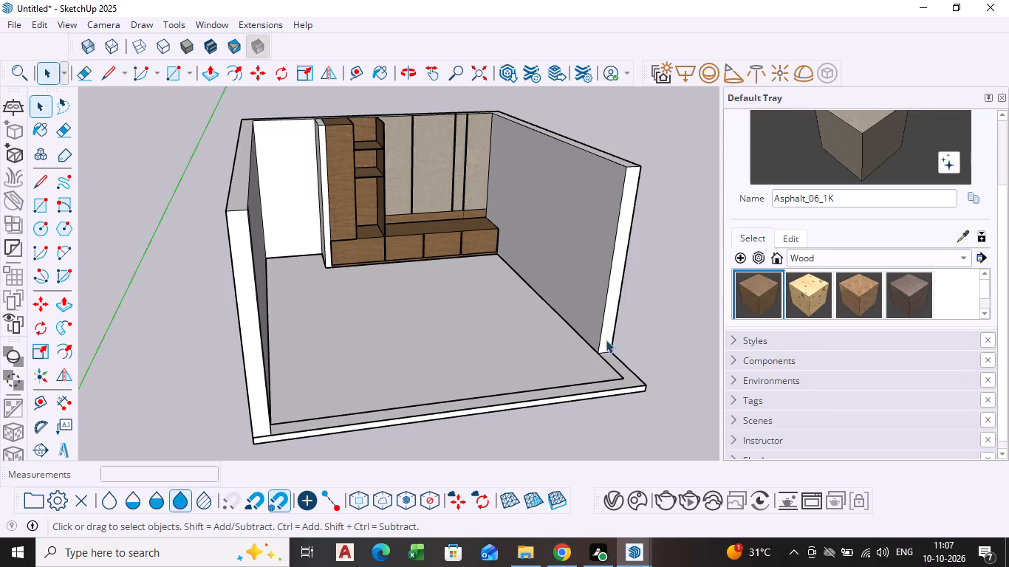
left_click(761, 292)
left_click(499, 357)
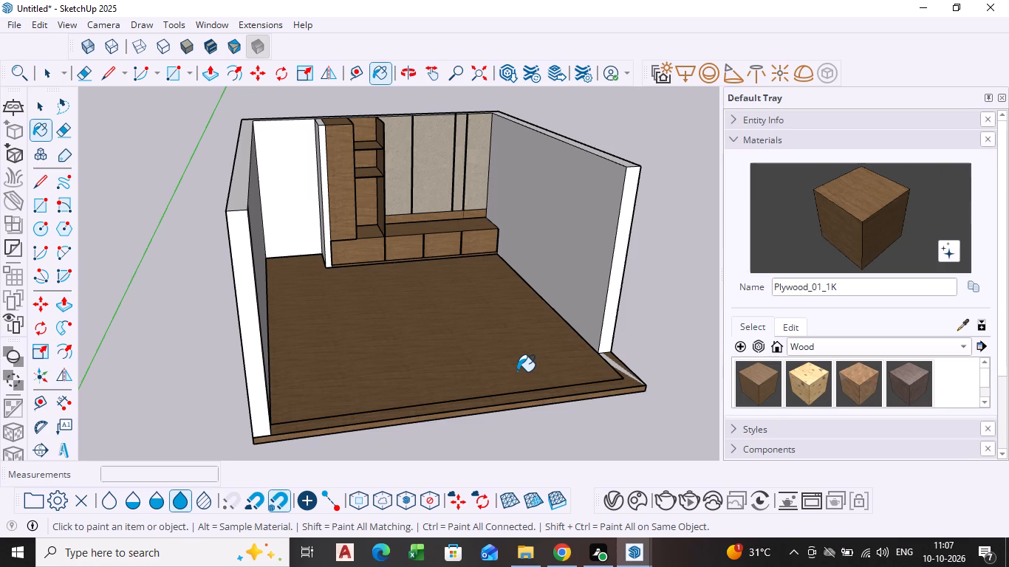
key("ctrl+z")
Inside the floor group, paint only the floor's top face with Plywood_01_1K.
key("space")
triple_click(558, 362)
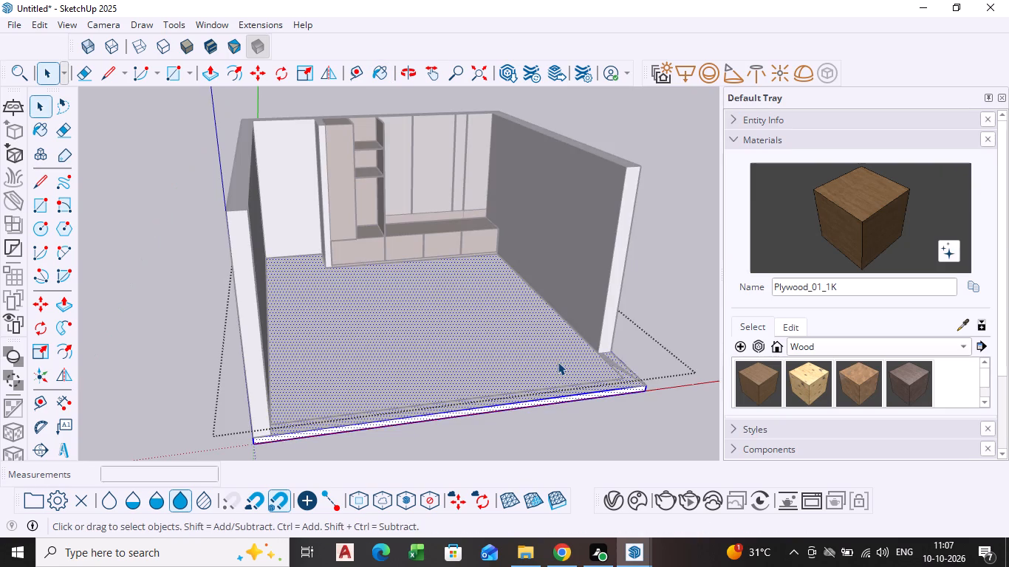
triple_click(558, 362)
double_click(558, 362)
left_click(546, 365)
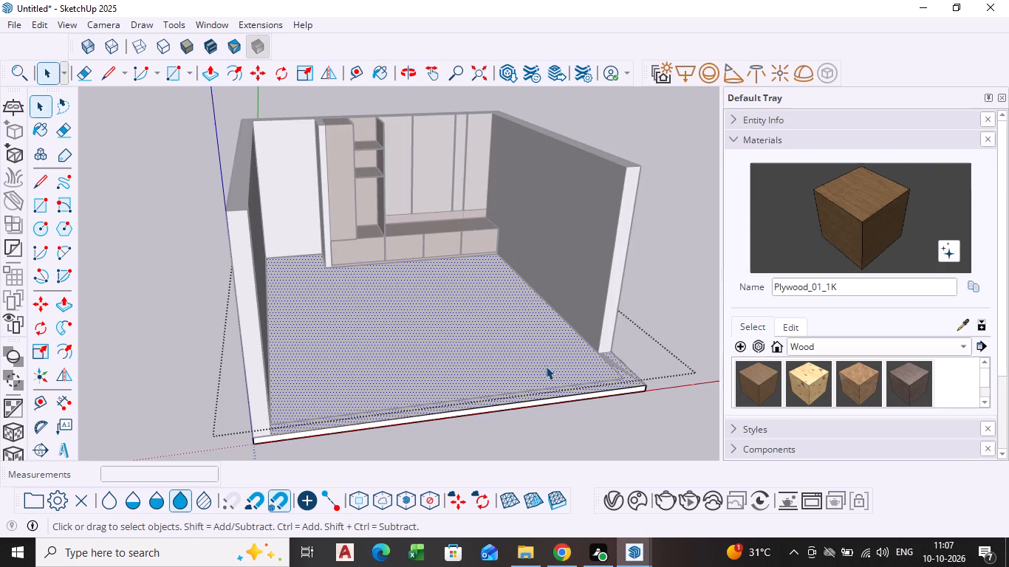
left_click(546, 366)
middle_click_drag(537, 375, 504, 394)
left_click(464, 400)
scroll(464, 400, "up", 4)
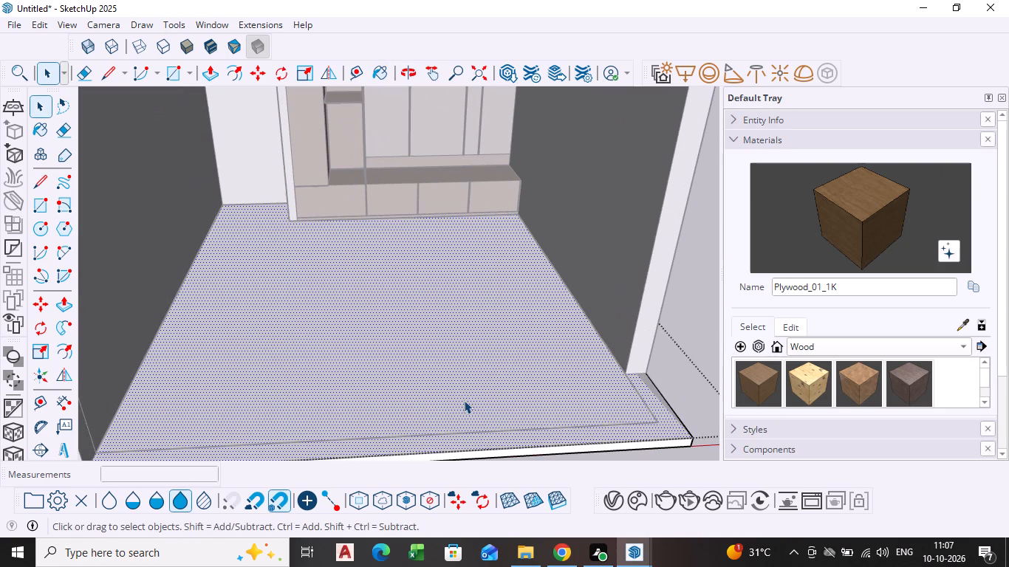
left_click(455, 402)
left_click(454, 402)
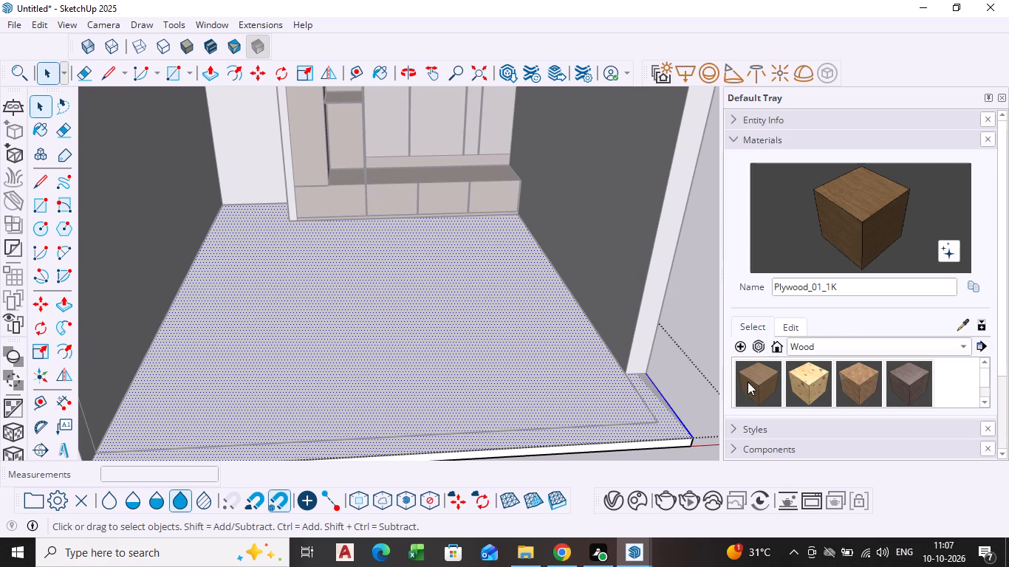
left_click(748, 382)
left_click(551, 382)
scroll(570, 377, "down", 6)
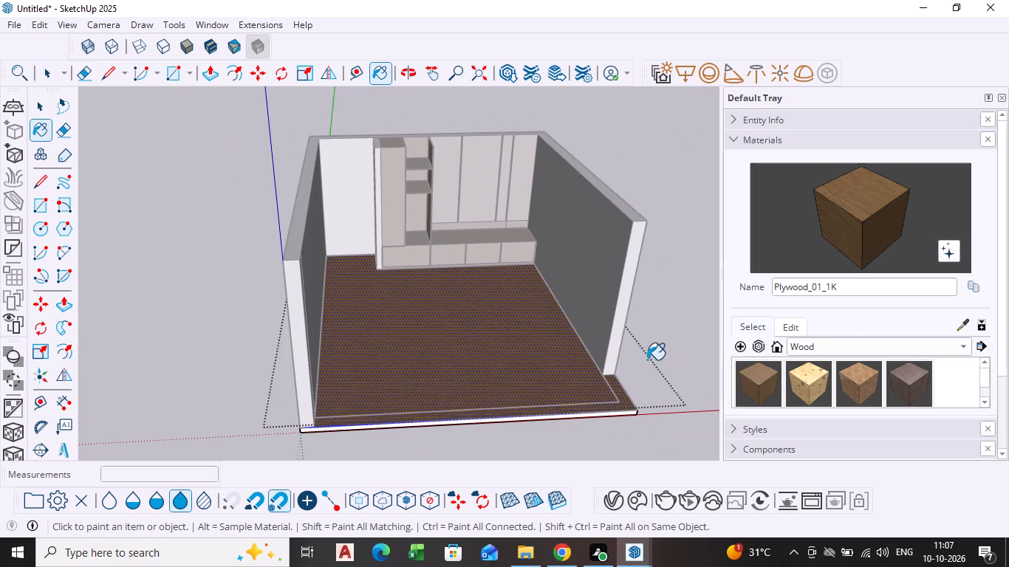
key("space")
left_click(663, 346)
Examine the room with its plywood floor from inside and from the open front.
scroll(612, 368, "down", 1)
middle_click_drag(597, 368, 572, 324)
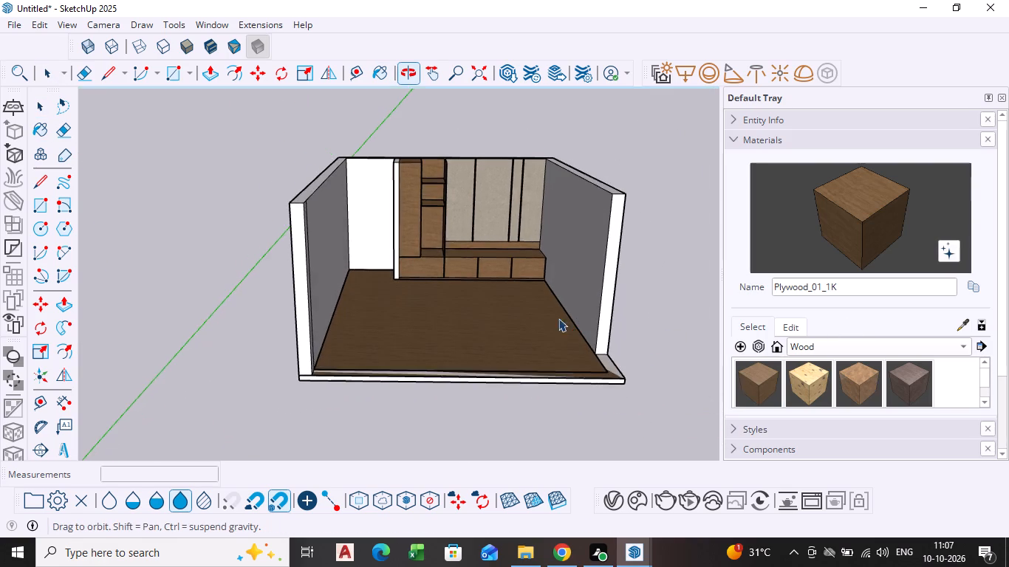
scroll(527, 303, "up", 7)
scroll(527, 303, "down", 2)
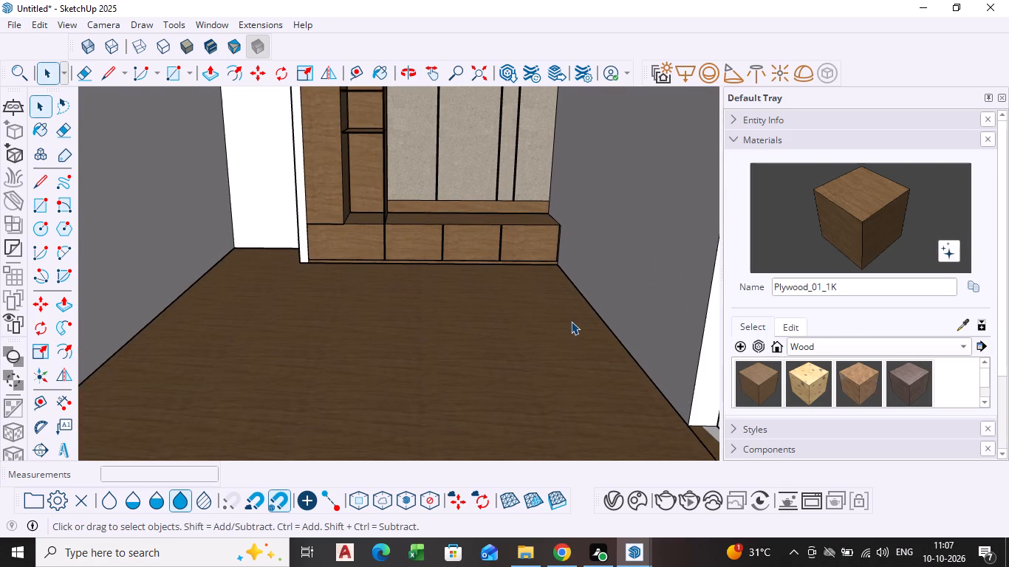
scroll(571, 321, "down", 3)
middle_click_drag(567, 321, 561, 364, "shift")
scroll(504, 330, "up", 2)
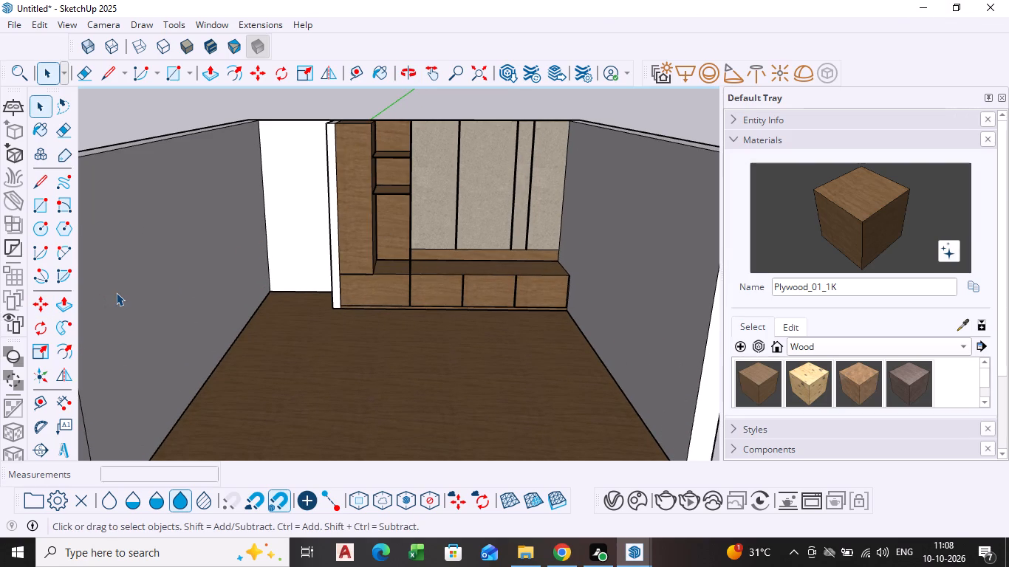
scroll(429, 218, "down", 2)
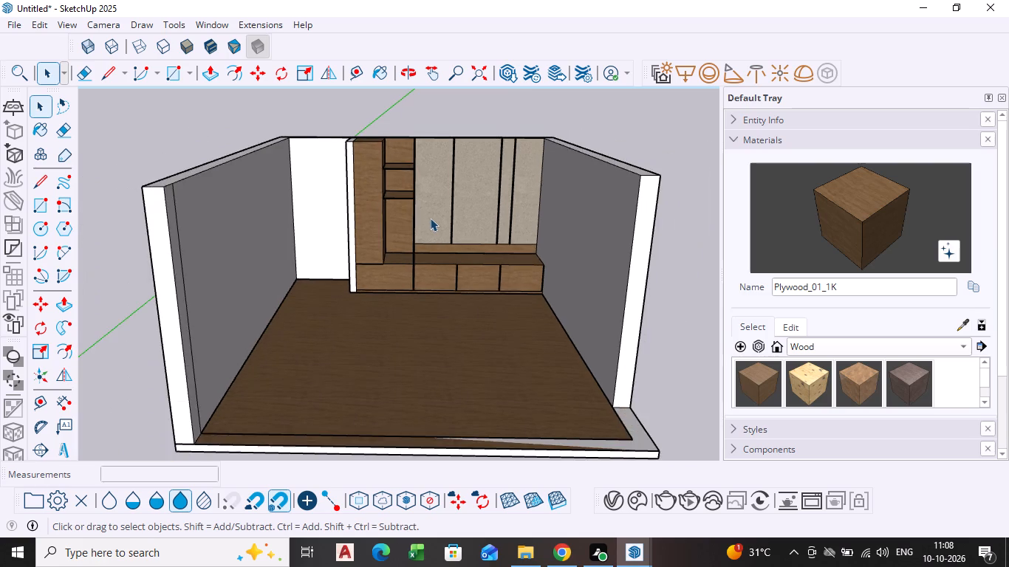
scroll(431, 219, "down", 2)
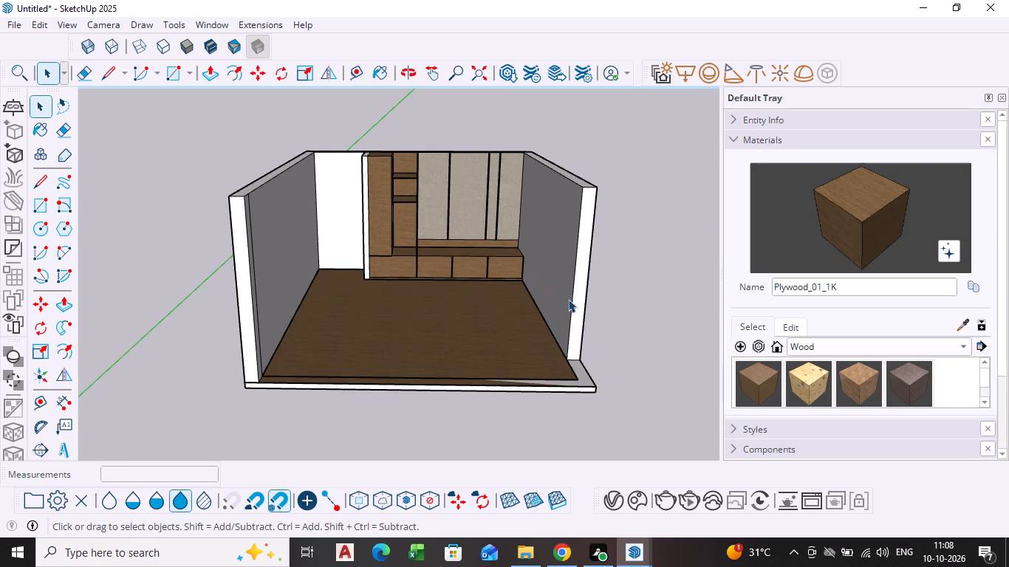
Draw a floor outline at the side wall's open end, about 2' 3" into the room and 9" deep, extending to the wall's outer edge.
scroll(584, 350, "up", 5)
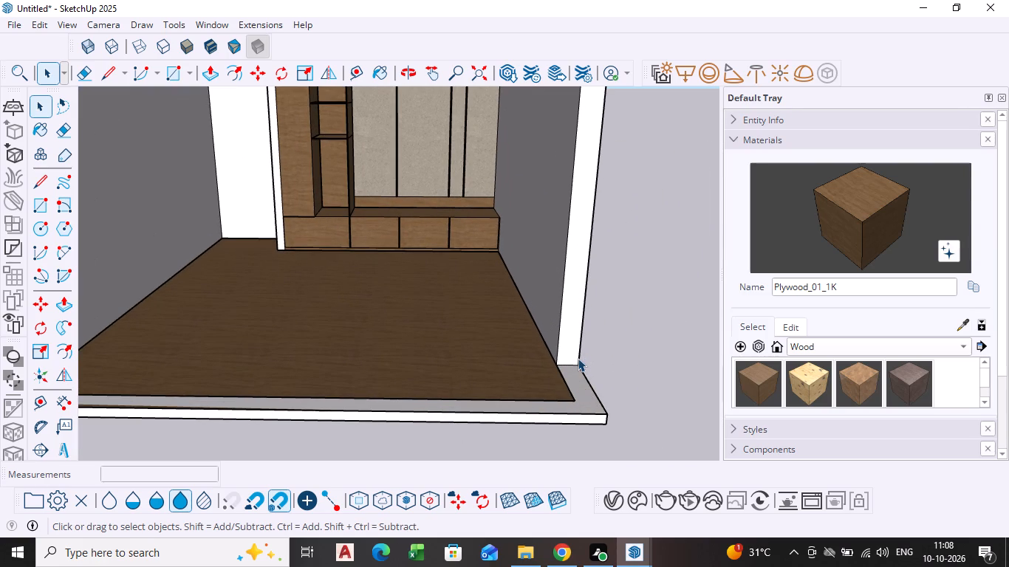
scroll(570, 369, "up", 3)
middle_click_drag(566, 374, 605, 398)
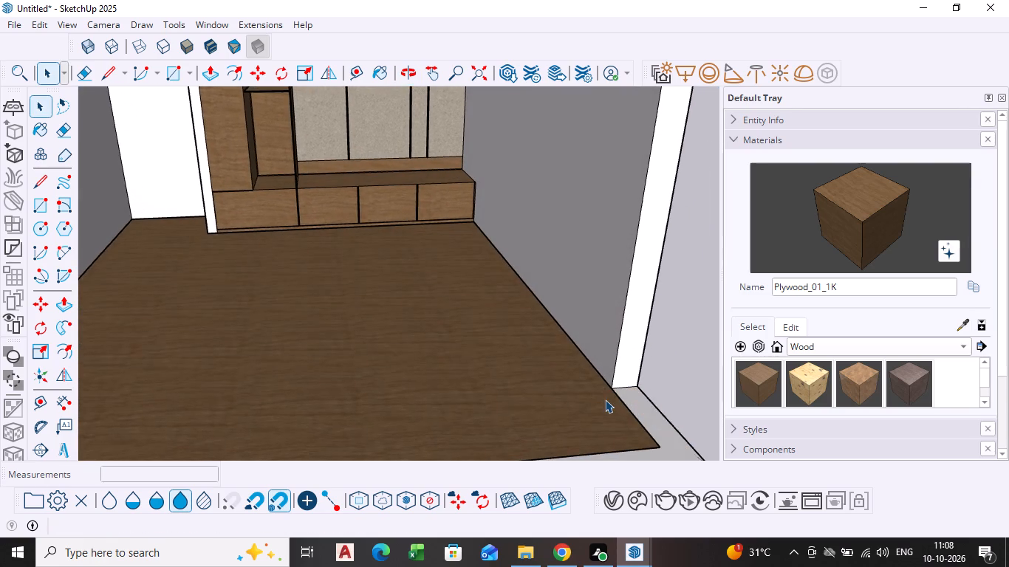
scroll(607, 406, "up", 1)
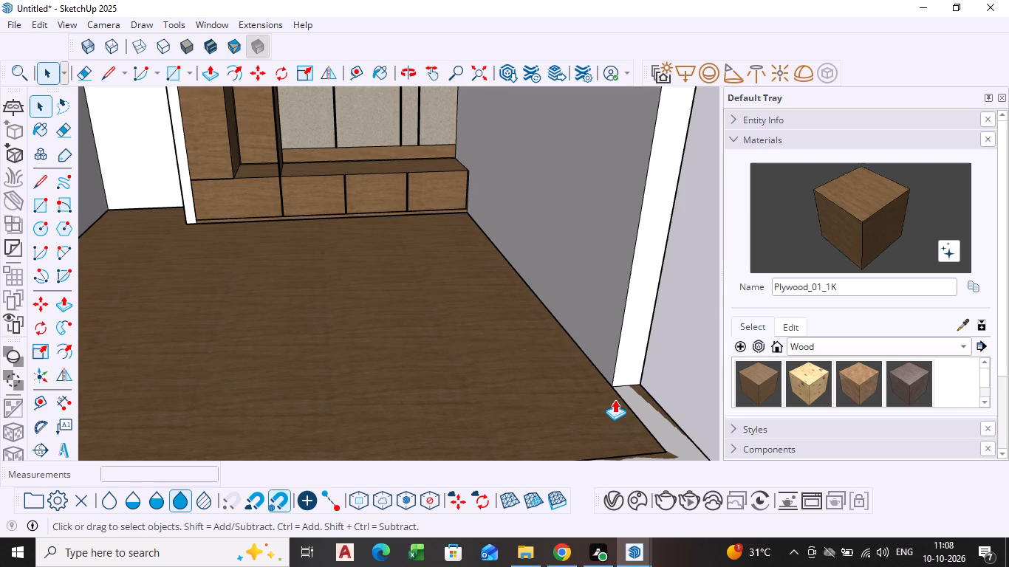
key("p")
key("space")
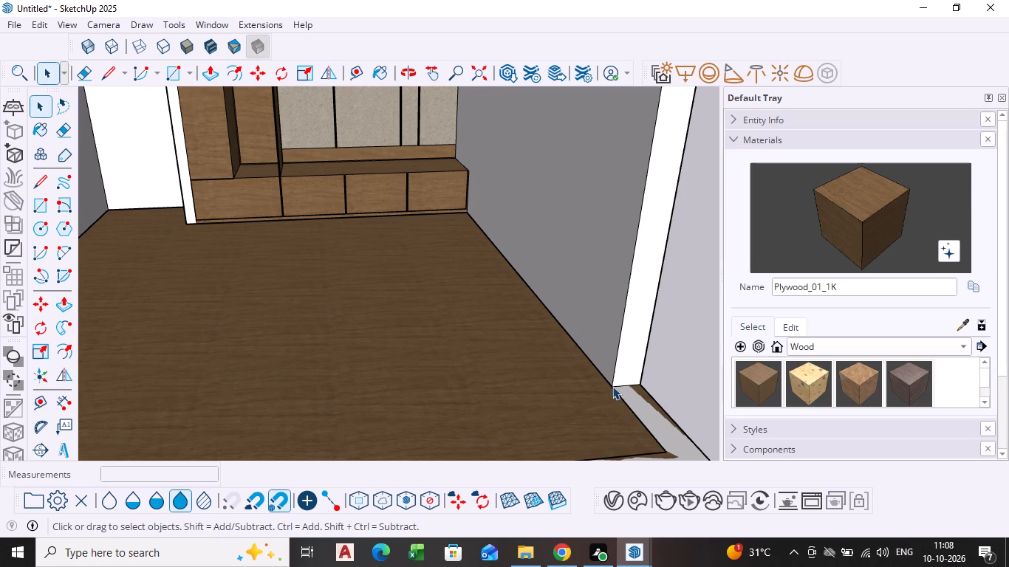
key("l")
left_click(612, 386)
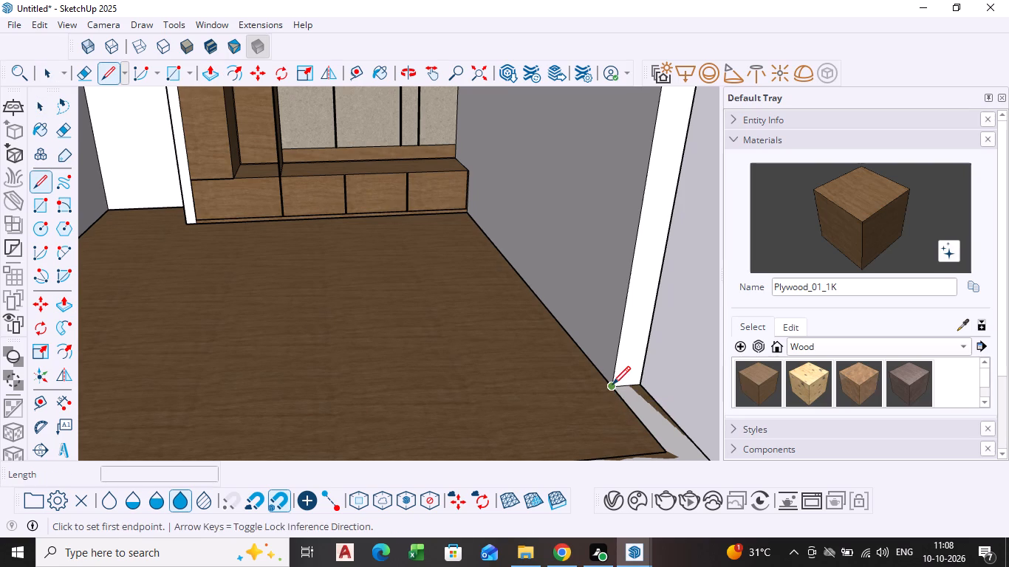
left_click(525, 402)
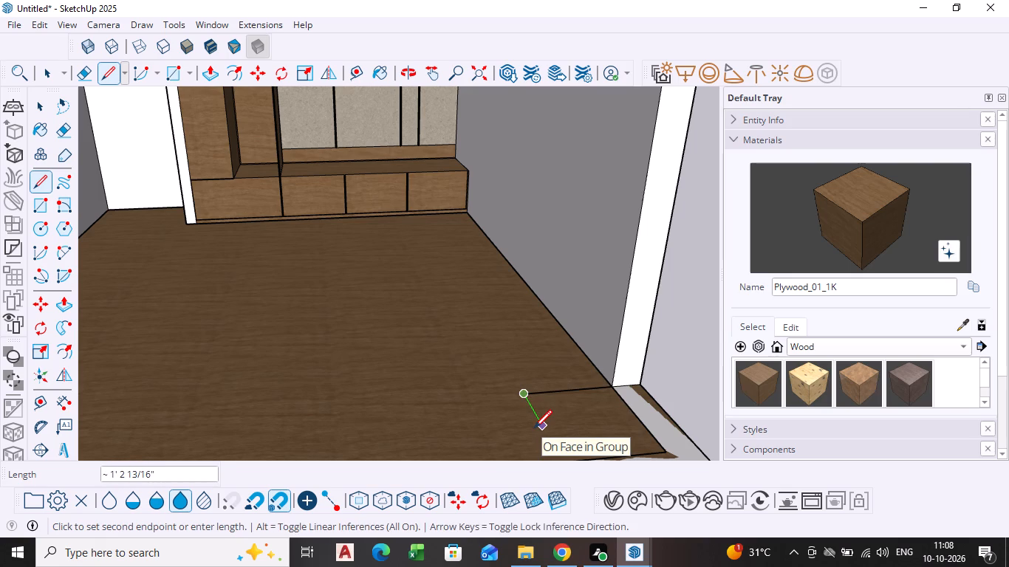
key("9")
key("Return")
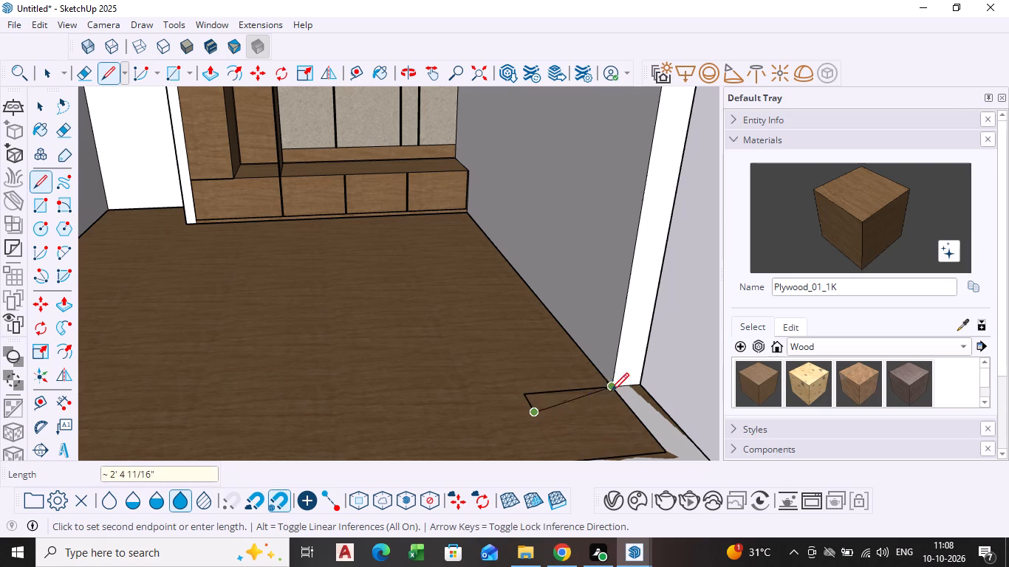
left_click(657, 396)
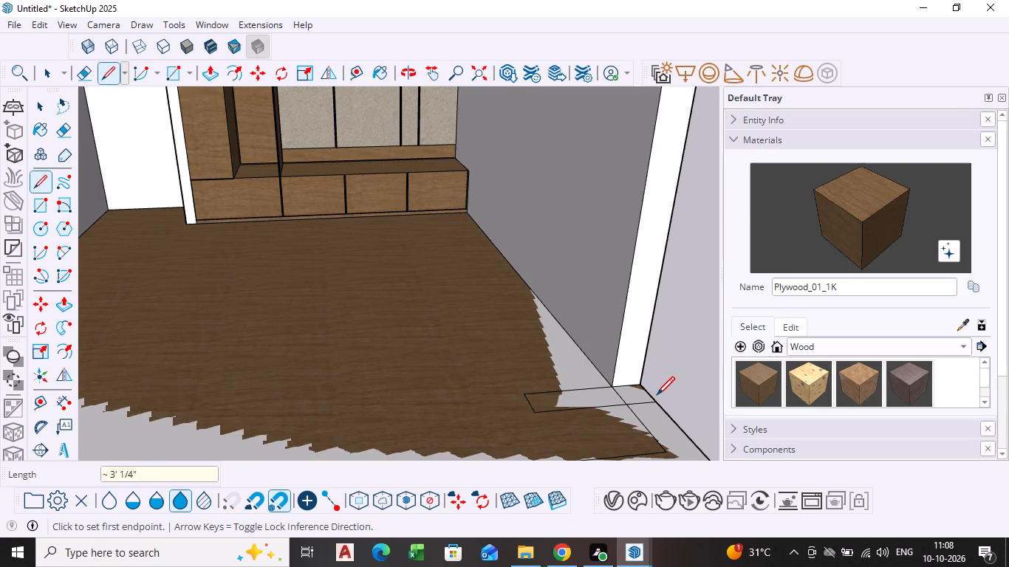
Delete the short edge that divides the new outline along the side wall's inner line.
key("space")
left_click(624, 402)
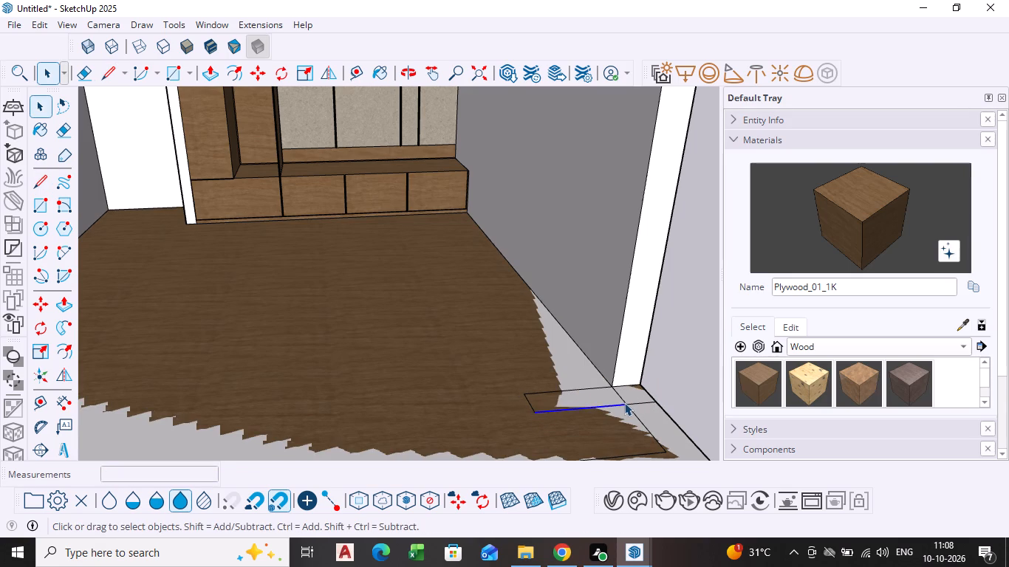
left_click(622, 400)
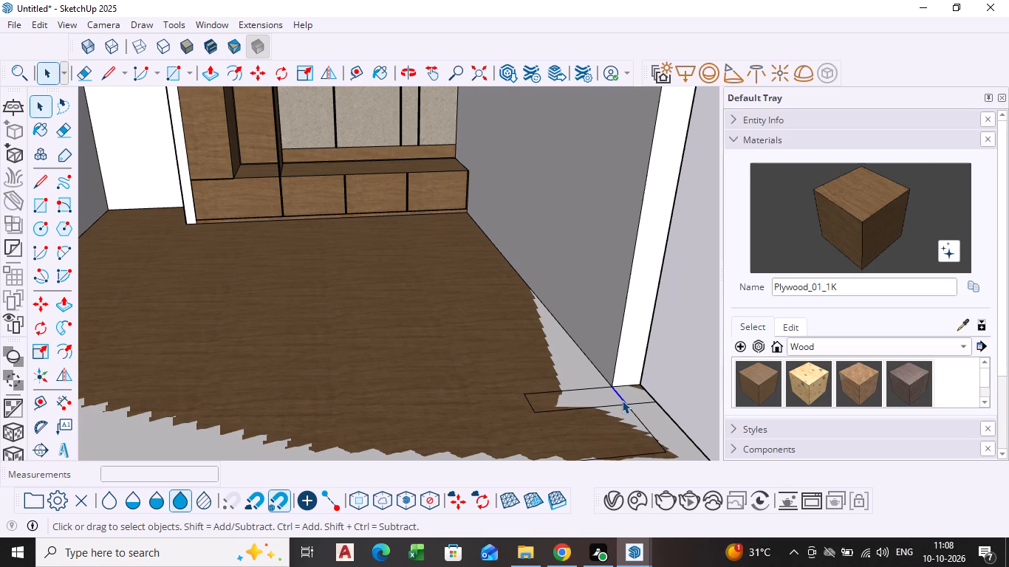
key("Delete")
Push/Pull the floor outline at the side wall's open end up 10' to raise a return wall.
left_click(605, 397)
key("p")
left_click(605, 397)
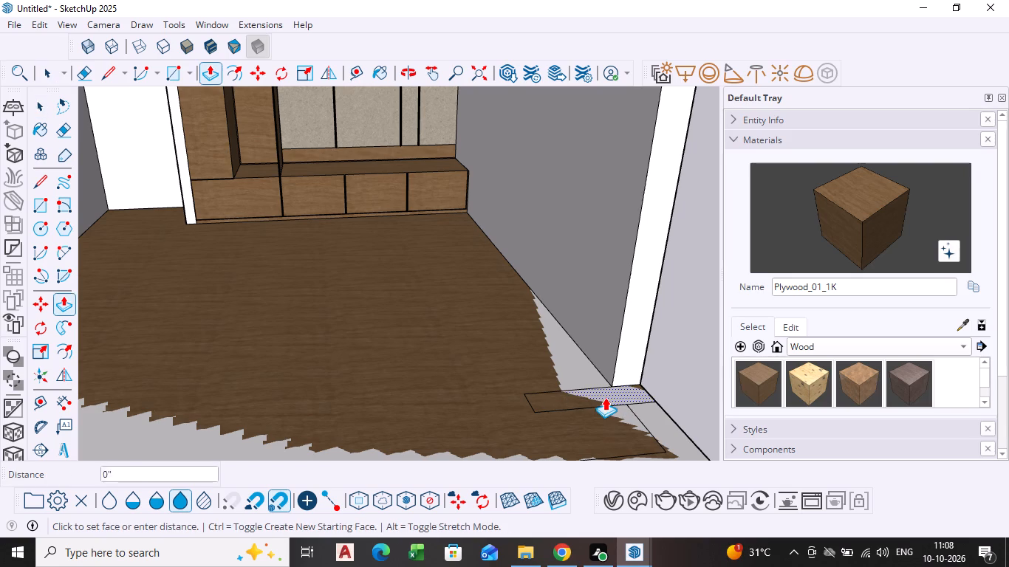
scroll(564, 237, "down", 14)
middle_click_drag(564, 237, 451, 323, "shift")
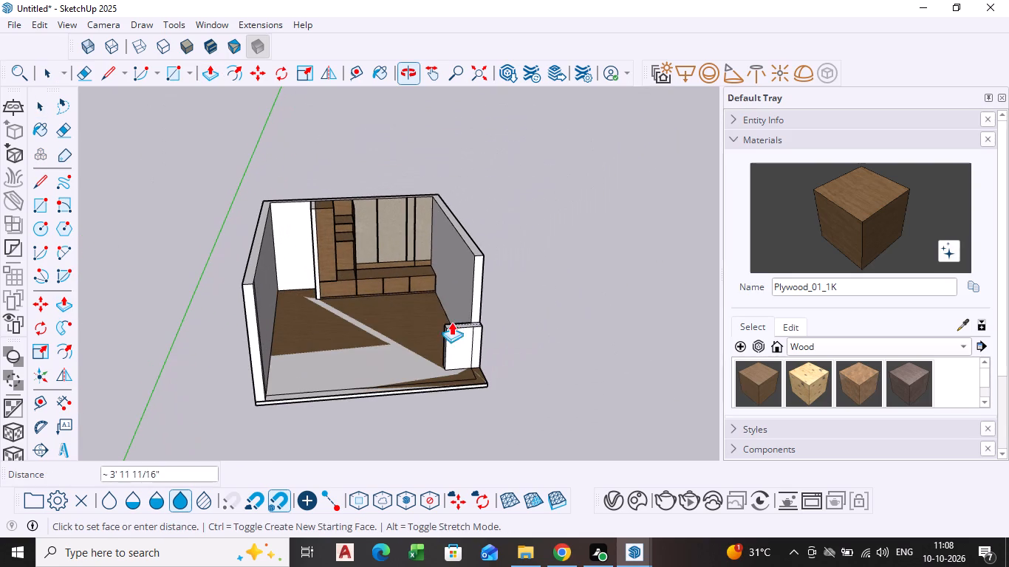
middle_click_drag(478, 255, 451, 359)
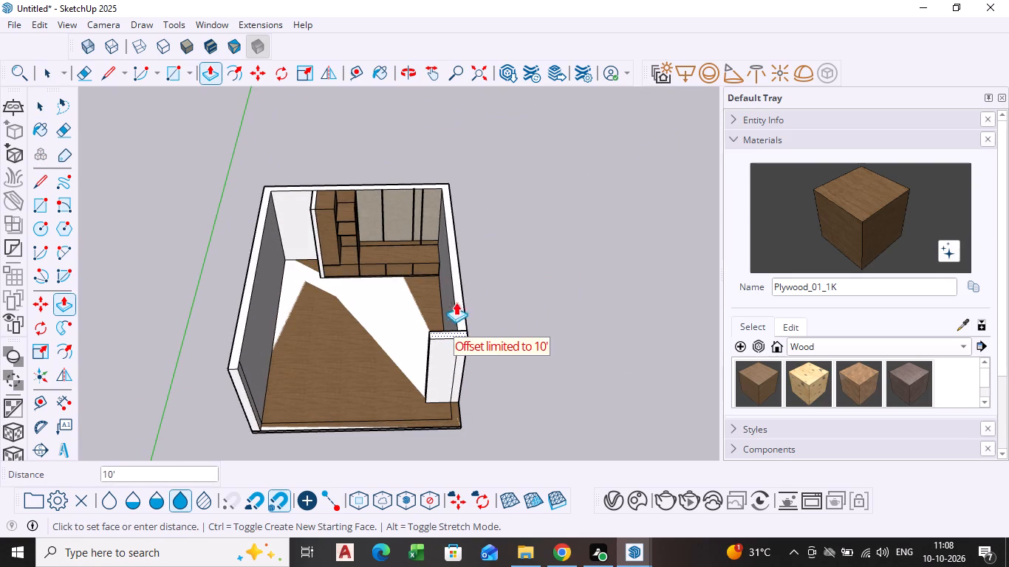
middle_click_drag(459, 299, 483, 282)
left_click(474, 285)
key("space")
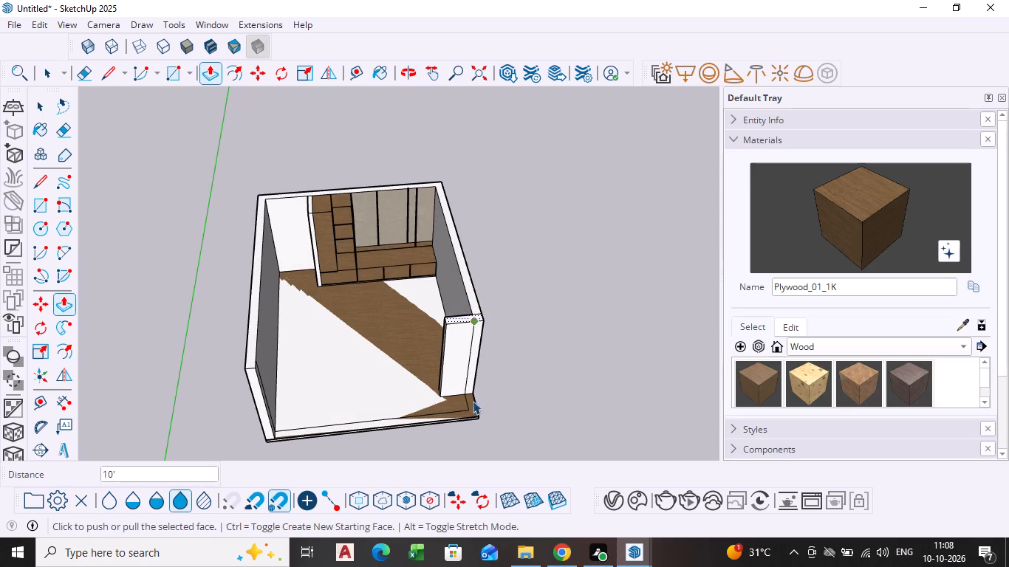
Delete the vertical line dividing the return wall's front face.
middle_click_drag(466, 422, 418, 362)
scroll(446, 345, "up", 8)
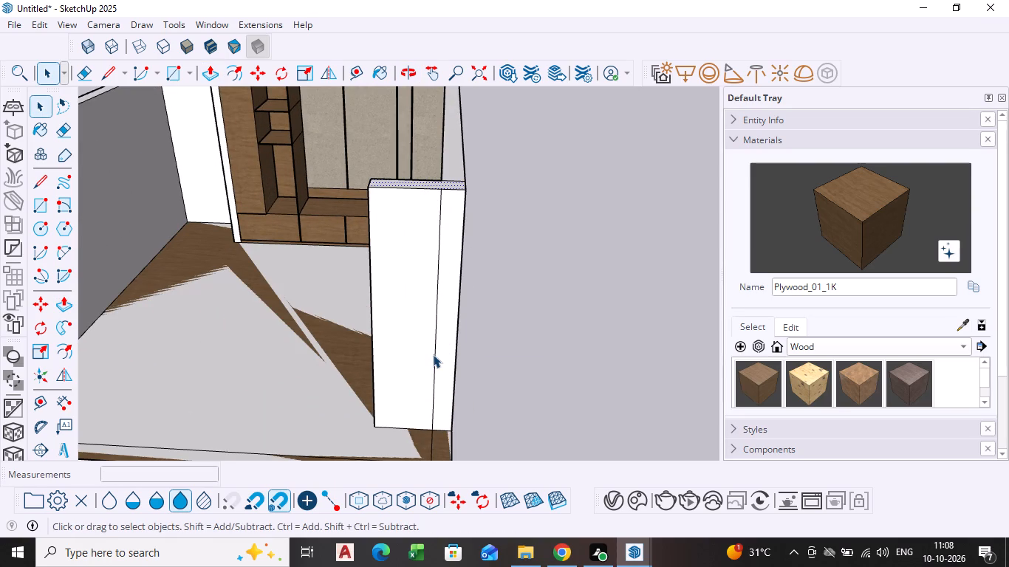
left_click(436, 360)
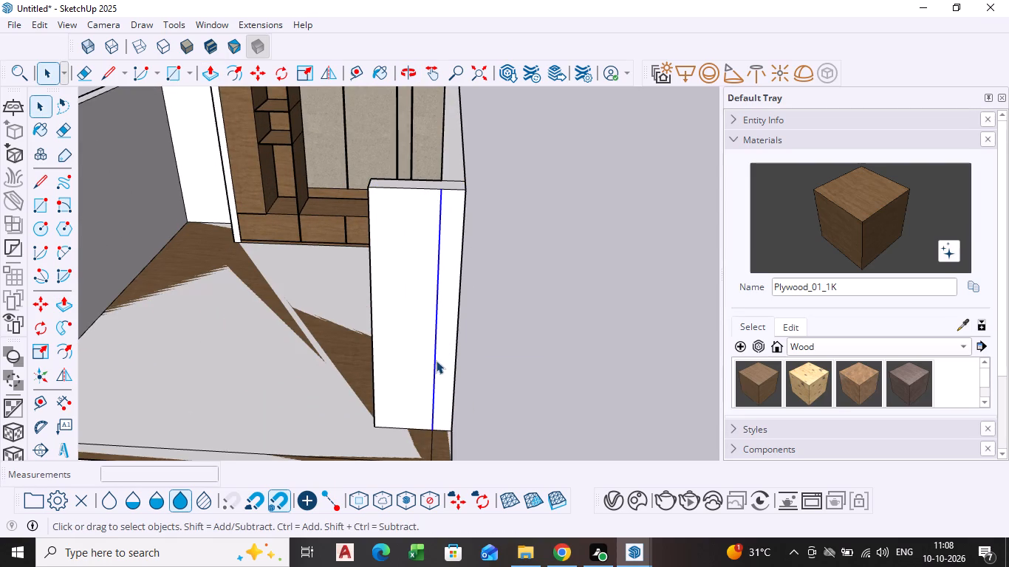
key("Delete")
Examine the return wall and the floor from the room's open front.
scroll(435, 365, "down", 6)
middle_click_drag(430, 413, 490, 369)
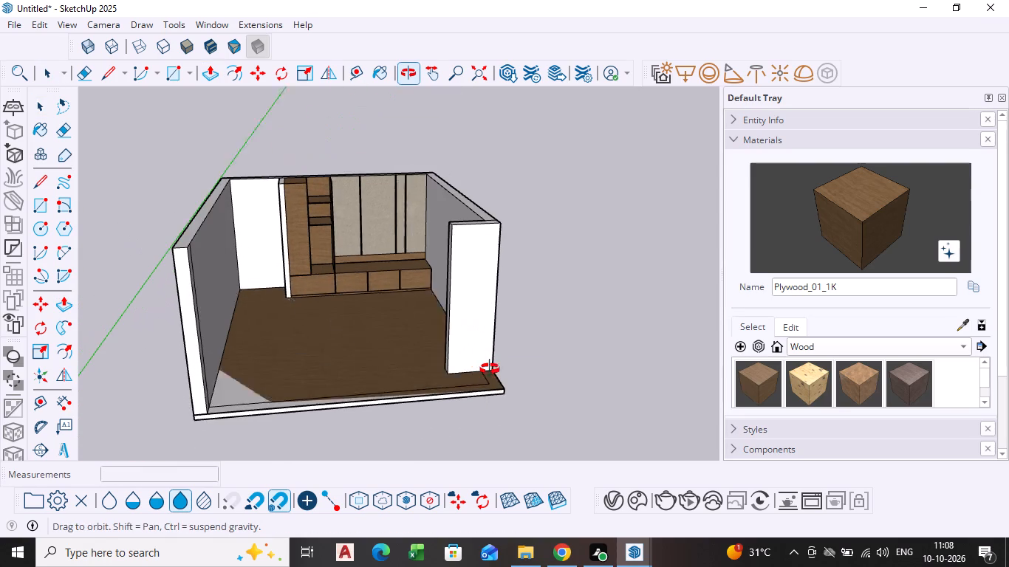
middle_click_drag(490, 369, 490, 369)
left_click(399, 391)
left_click(389, 371)
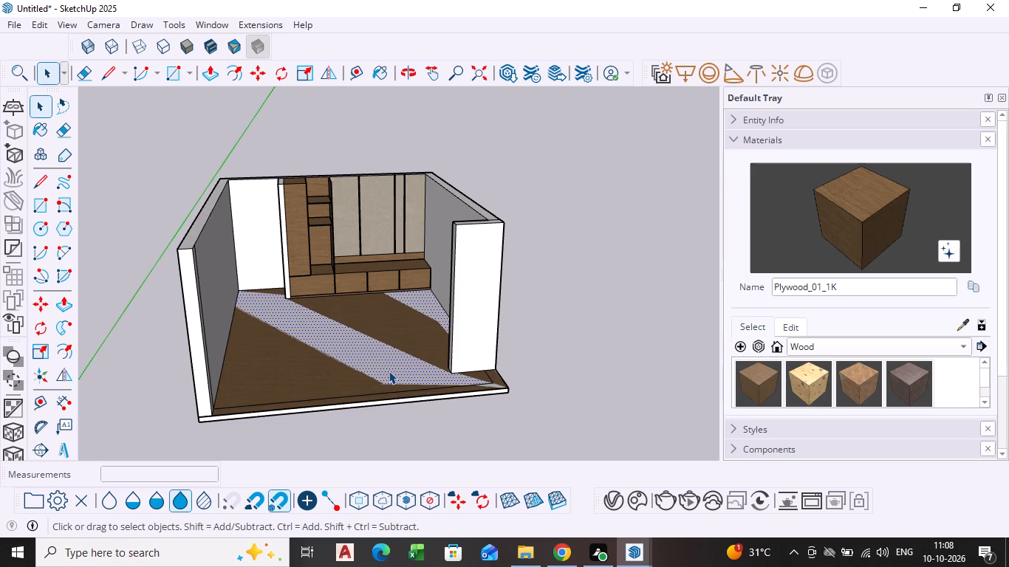
middle_click_drag(485, 364, 459, 347)
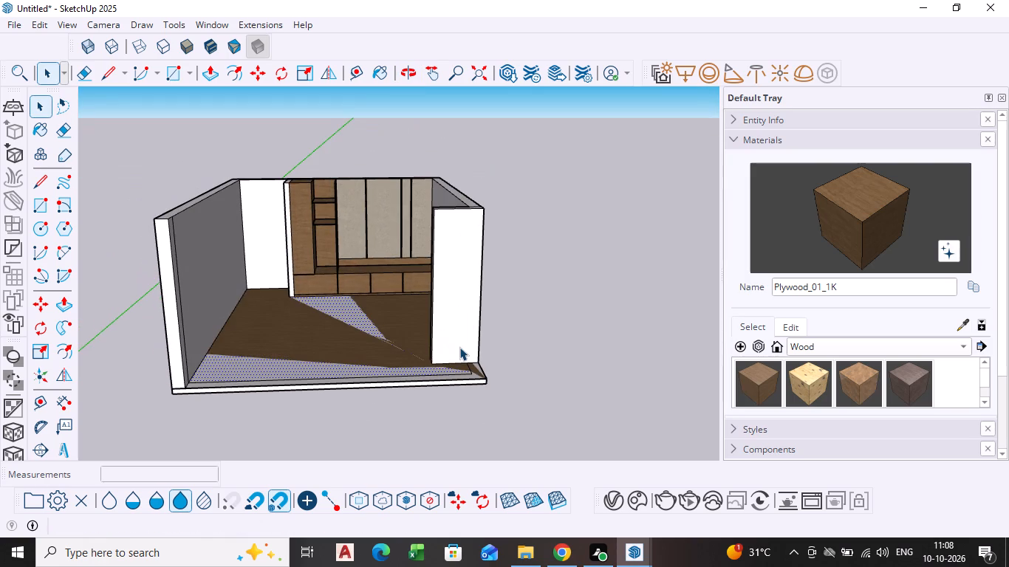
scroll(459, 347, "down", 3)
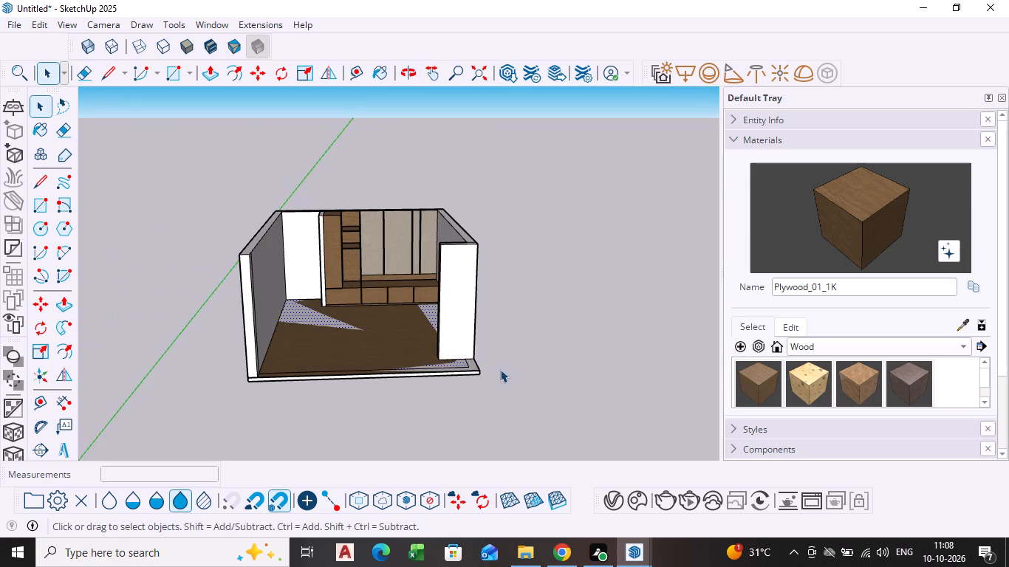
scroll(482, 374, "up", 6)
scroll(439, 373, "down", 2)
Move the short floor edge in front of the return wall about 2' 3" inward, in line with the return wall's inner end.
middle_click_drag(439, 372, 423, 421)
scroll(423, 416, "up", 4)
middle_click_drag(420, 416, 382, 364)
middle_click_drag(367, 356, 368, 367)
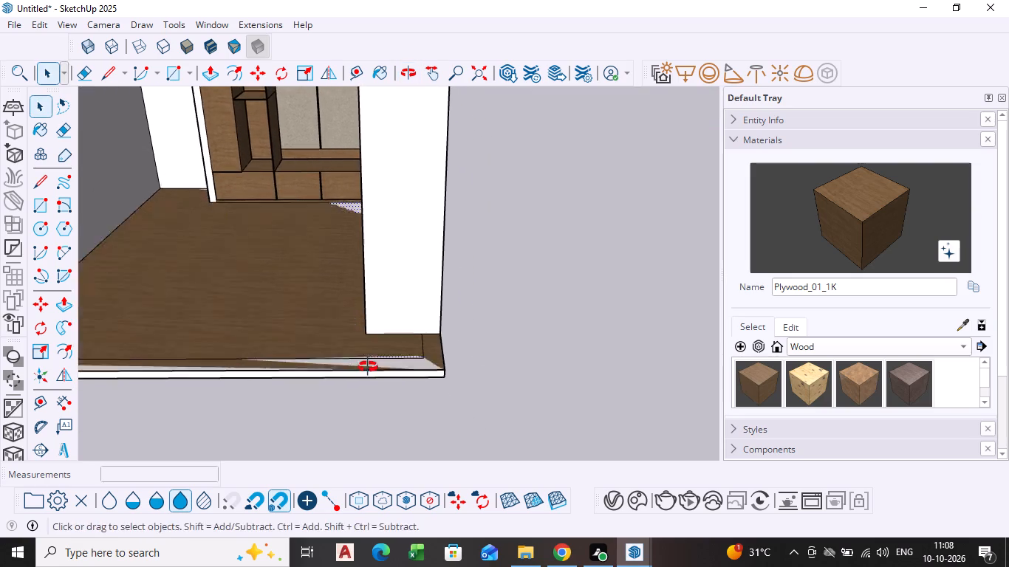
middle_click_drag(368, 367, 380, 429)
scroll(384, 425, "up", 3)
middle_click_drag(384, 425, 354, 322)
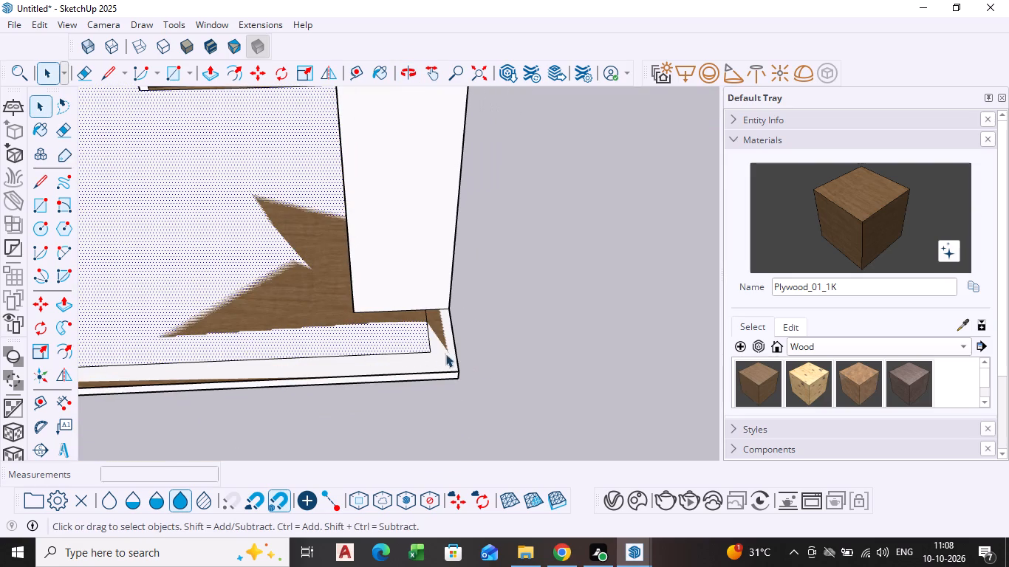
left_click(426, 338)
left_click(428, 334)
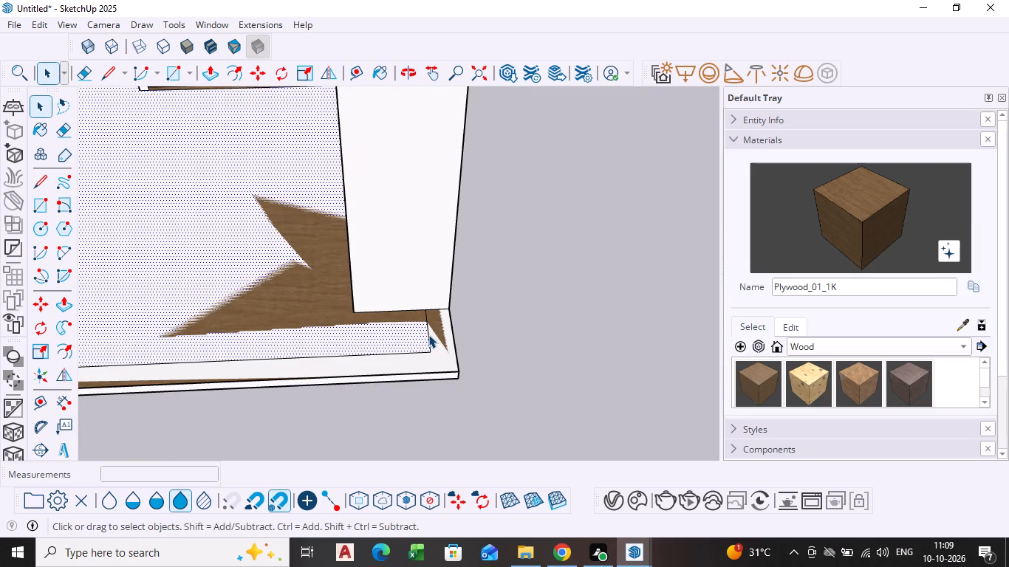
key("m")
left_click(428, 334)
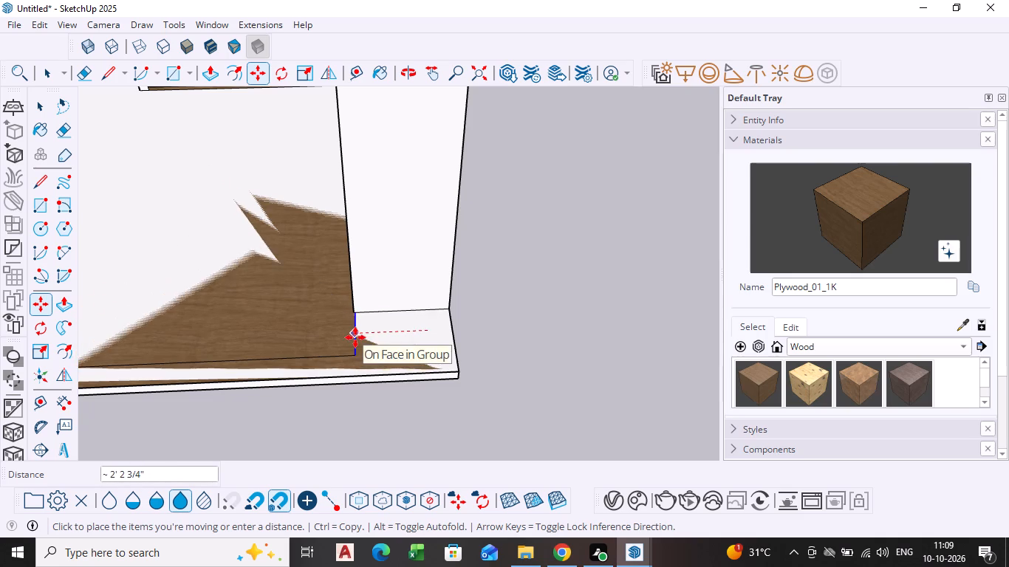
scroll(353, 337, "up", 4)
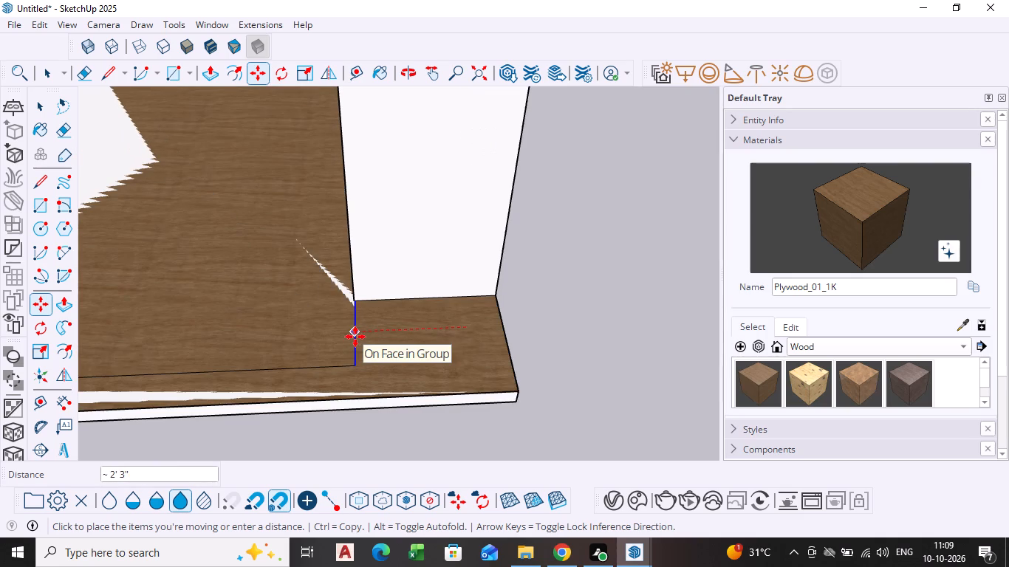
left_click(355, 337)
Snap the moved floor edge's end exactly onto the bottom corner of the return wall's inner end, about 1/4" away.
middle_click_drag(358, 337, 419, 340)
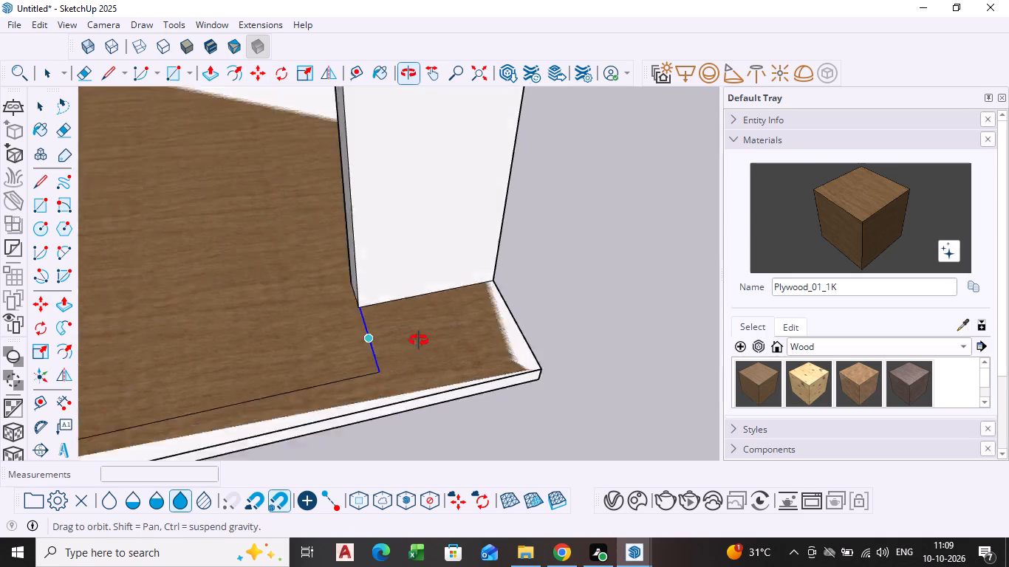
middle_click_drag(419, 340, 569, 298)
scroll(389, 346, "up", 14)
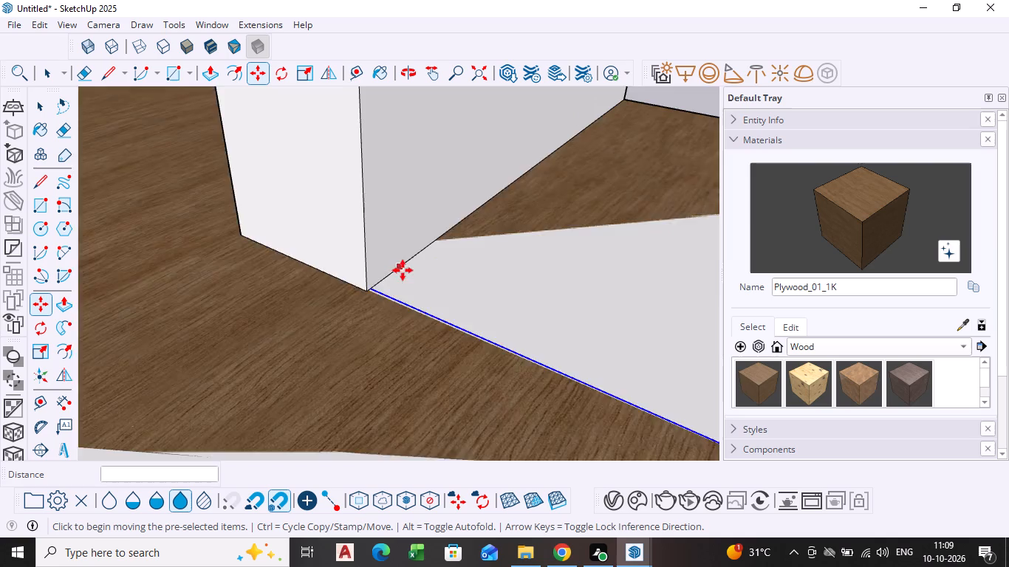
scroll(403, 270, "up", 11)
left_click(354, 295)
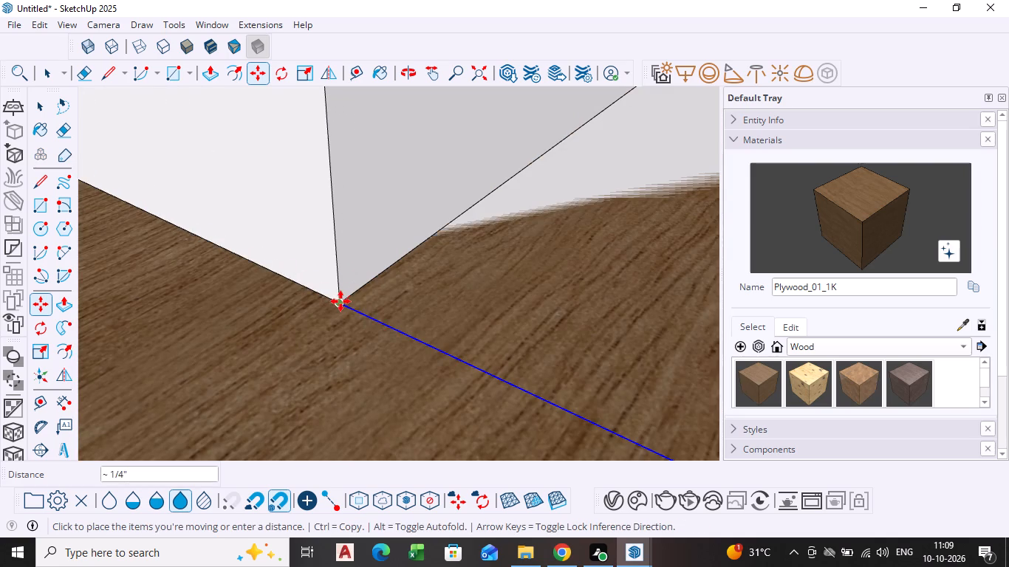
left_click(341, 301)
Copy the short floor edge 9" along the return wall's base toward the wall's outer end.
scroll(439, 306, "down", 14)
middle_click_drag(468, 365, 334, 376)
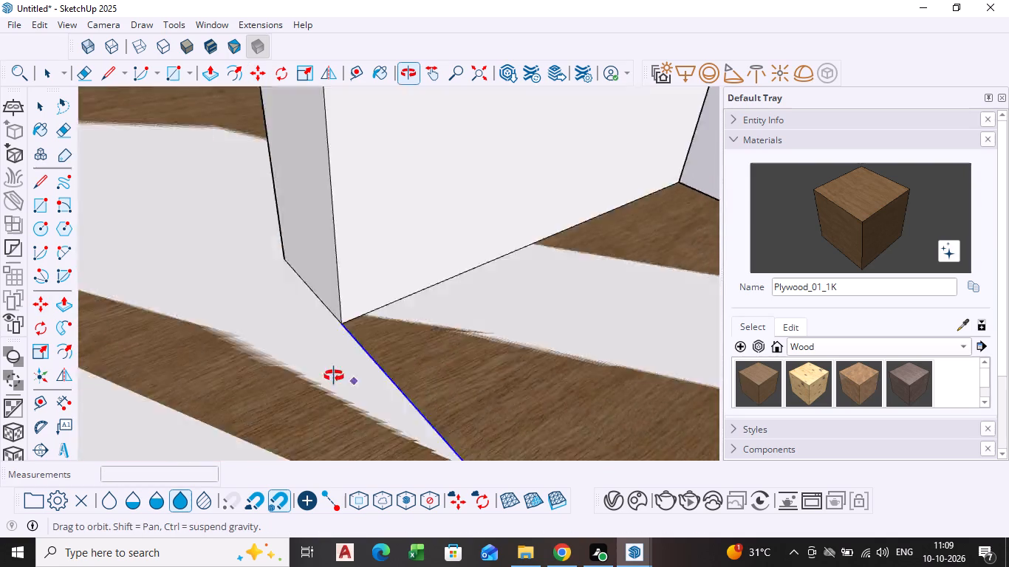
middle_click_drag(334, 376, 311, 372)
scroll(310, 371, "down", 7)
key("space")
scroll(325, 384, "down", 4)
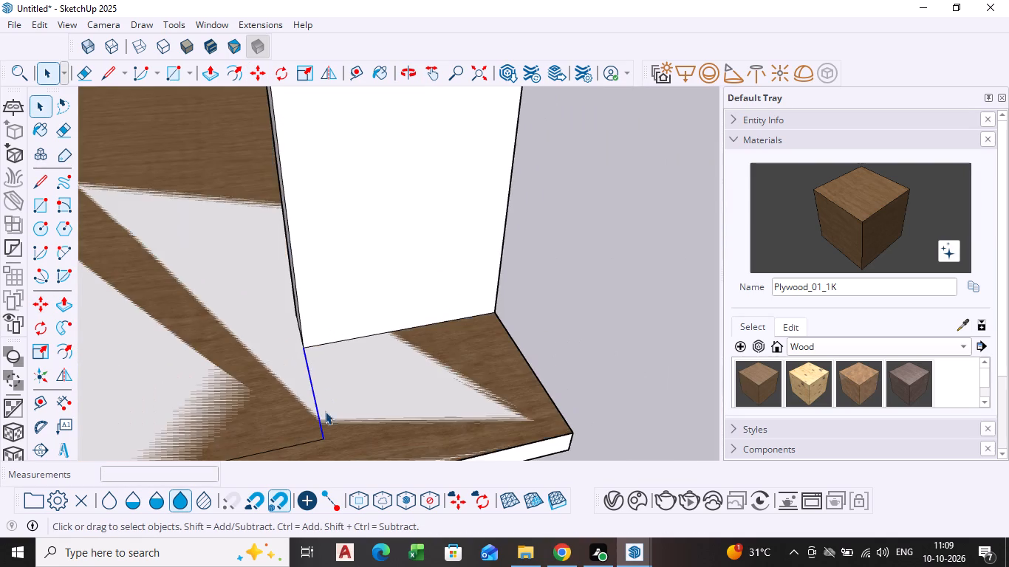
middle_click_drag(304, 405, 274, 326, "shift")
scroll(281, 331, "up", 4)
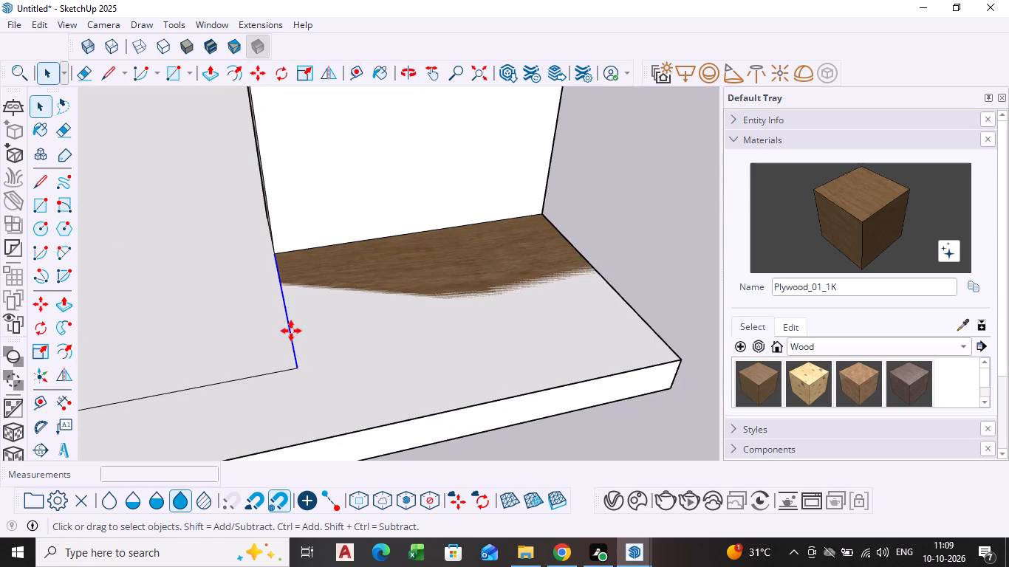
key("m")
left_click(273, 253)
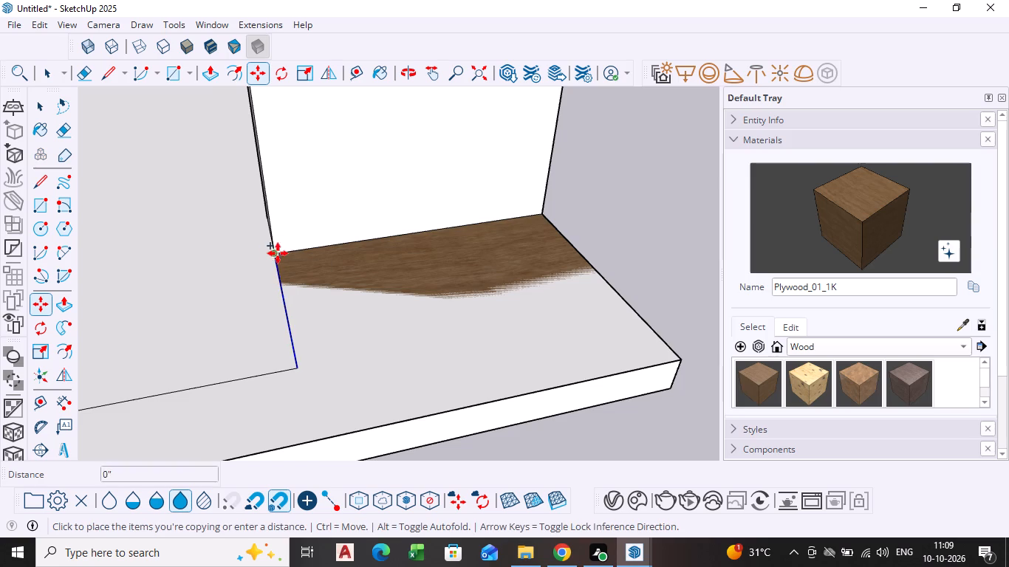
key("9")
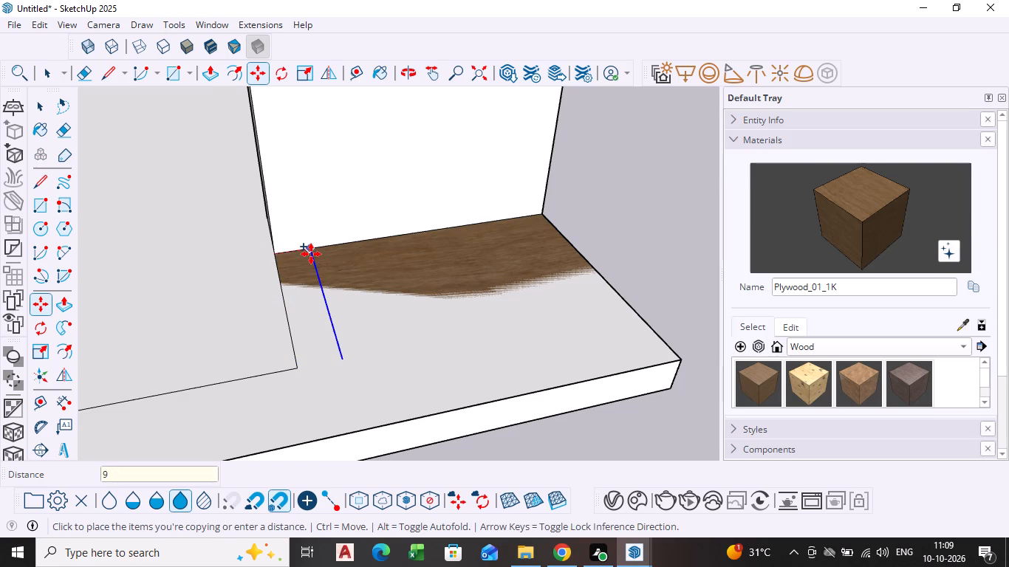
key("Return")
key("space")
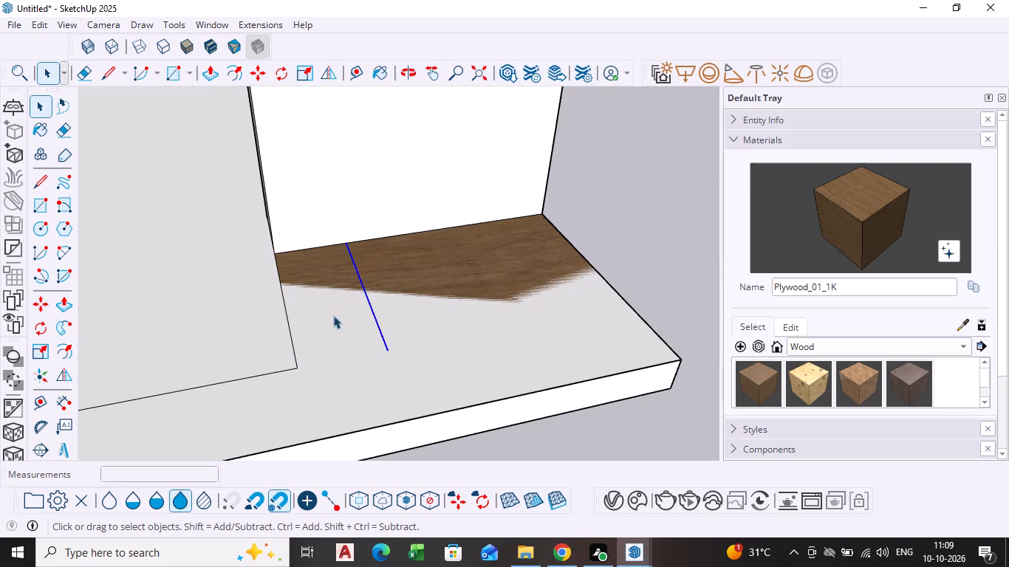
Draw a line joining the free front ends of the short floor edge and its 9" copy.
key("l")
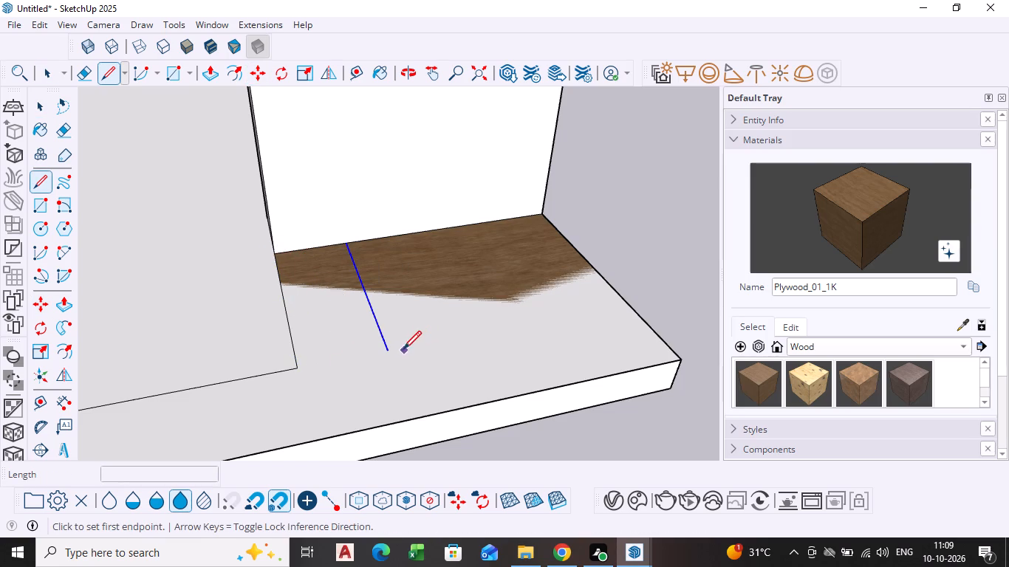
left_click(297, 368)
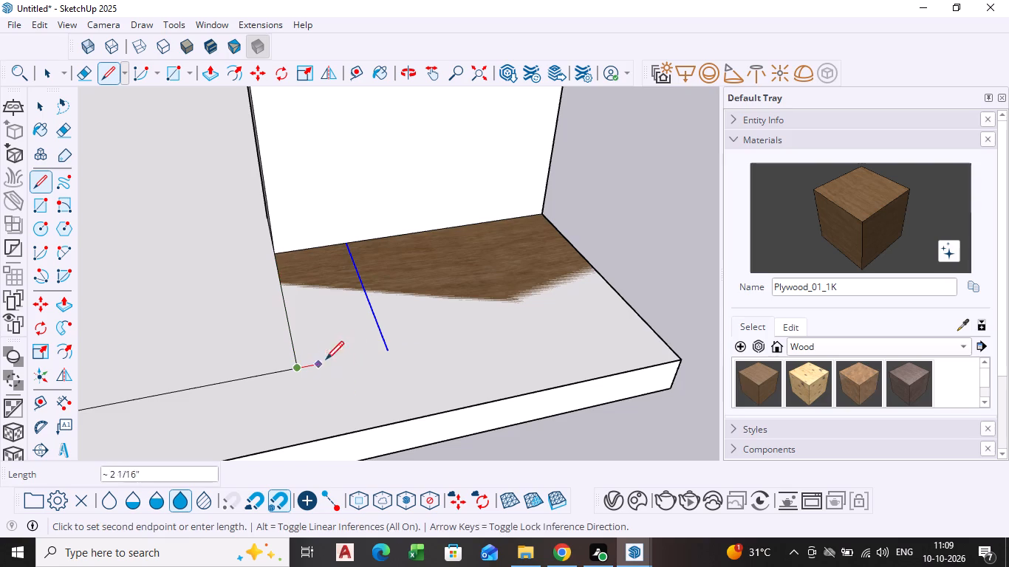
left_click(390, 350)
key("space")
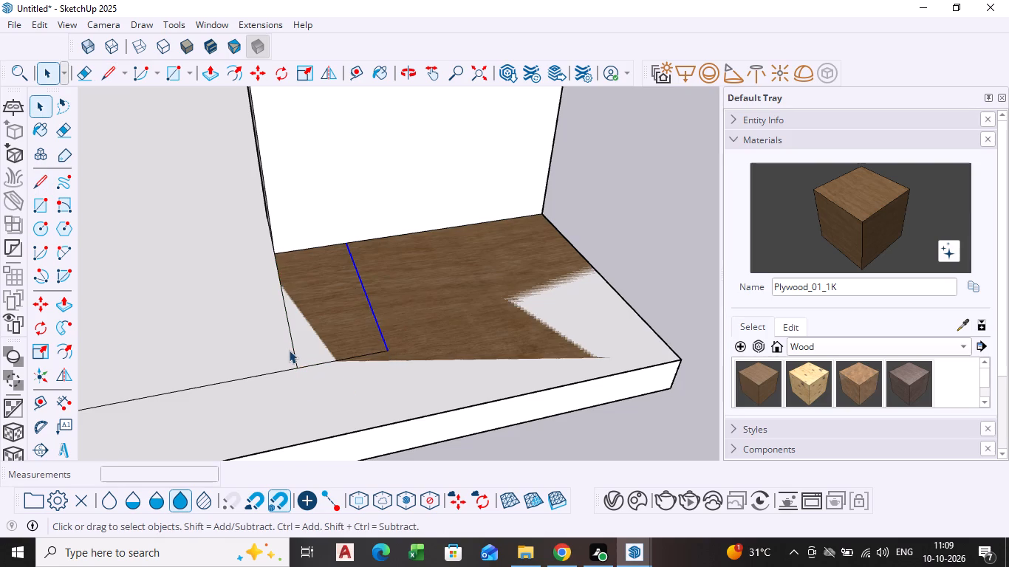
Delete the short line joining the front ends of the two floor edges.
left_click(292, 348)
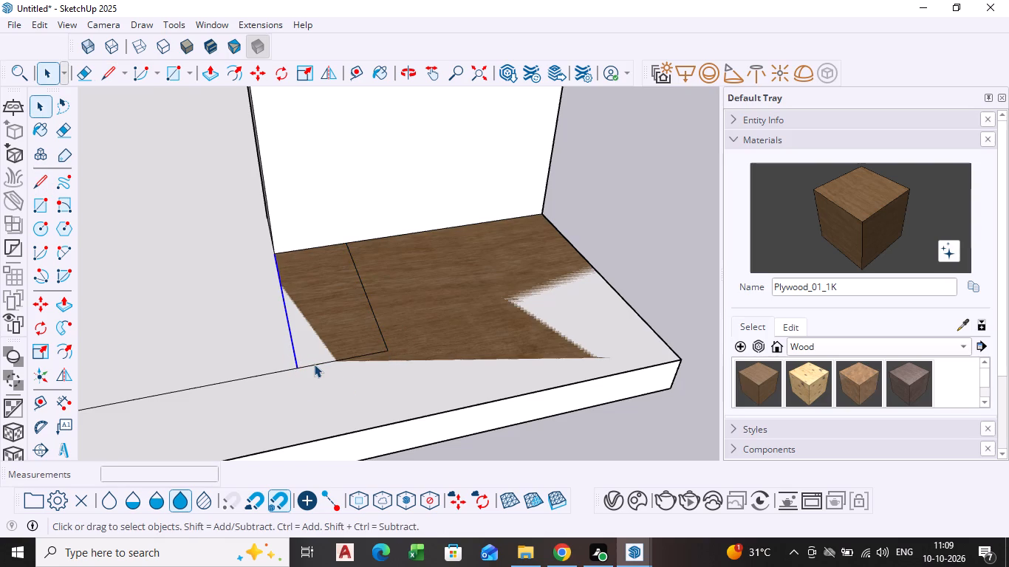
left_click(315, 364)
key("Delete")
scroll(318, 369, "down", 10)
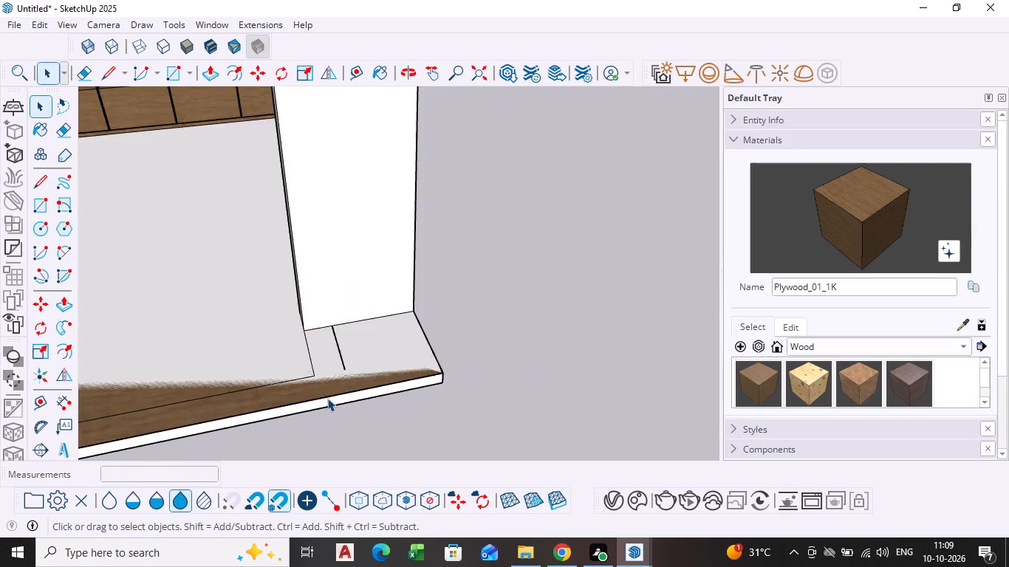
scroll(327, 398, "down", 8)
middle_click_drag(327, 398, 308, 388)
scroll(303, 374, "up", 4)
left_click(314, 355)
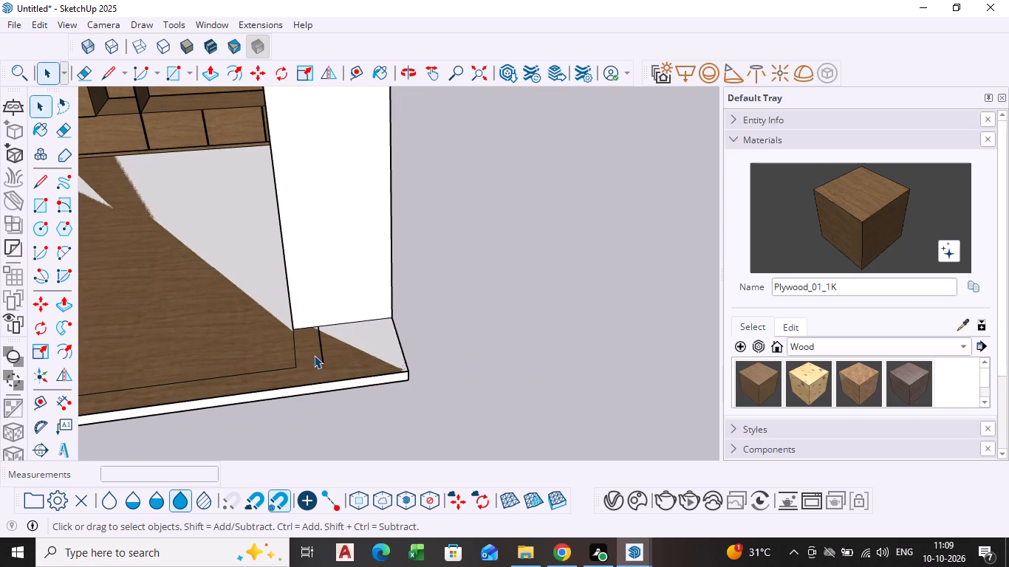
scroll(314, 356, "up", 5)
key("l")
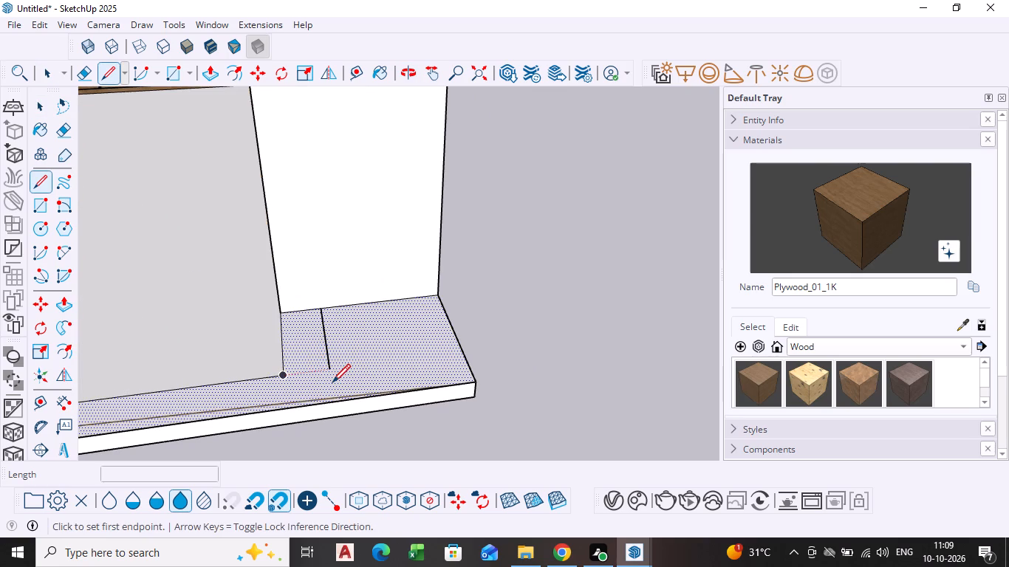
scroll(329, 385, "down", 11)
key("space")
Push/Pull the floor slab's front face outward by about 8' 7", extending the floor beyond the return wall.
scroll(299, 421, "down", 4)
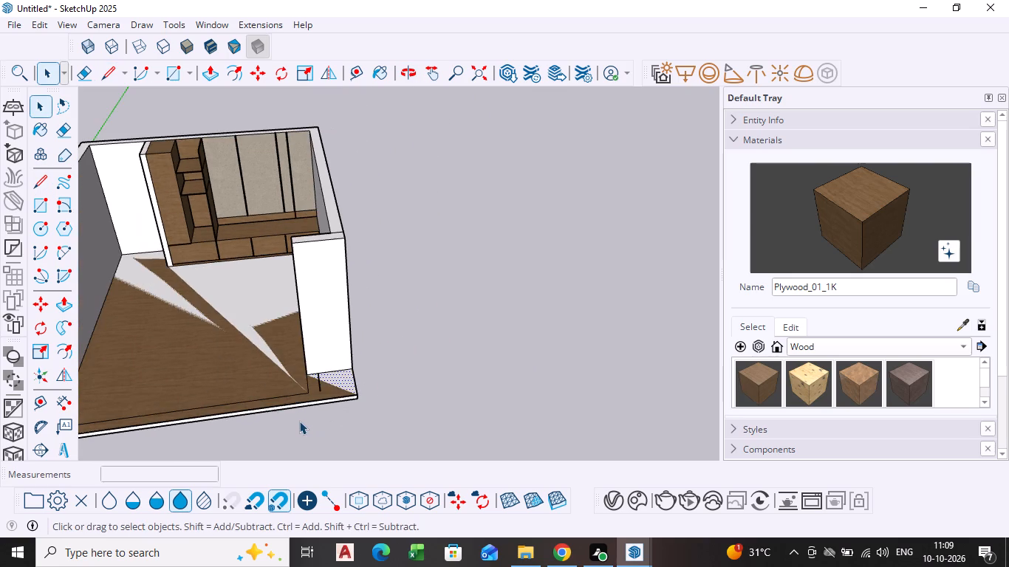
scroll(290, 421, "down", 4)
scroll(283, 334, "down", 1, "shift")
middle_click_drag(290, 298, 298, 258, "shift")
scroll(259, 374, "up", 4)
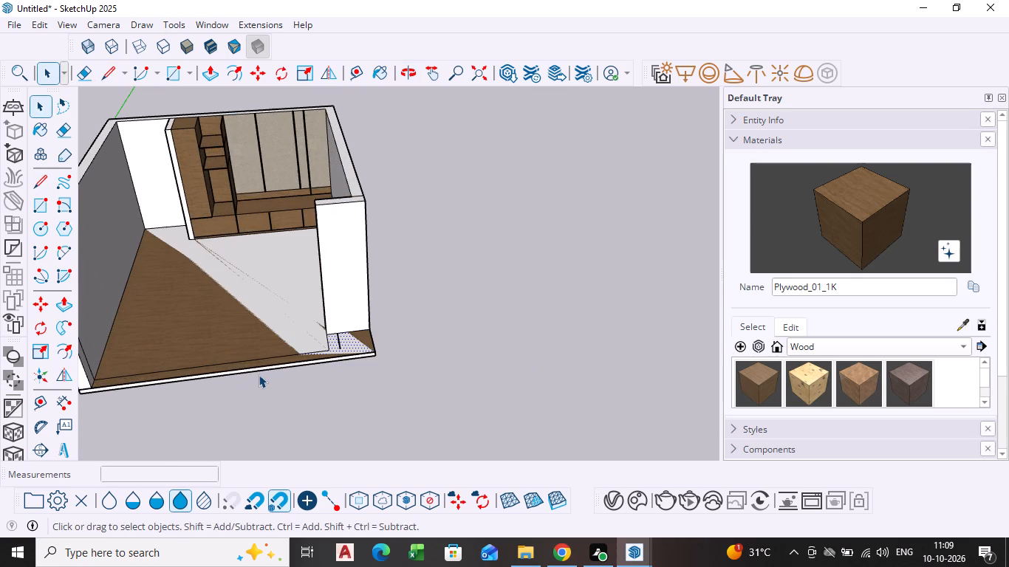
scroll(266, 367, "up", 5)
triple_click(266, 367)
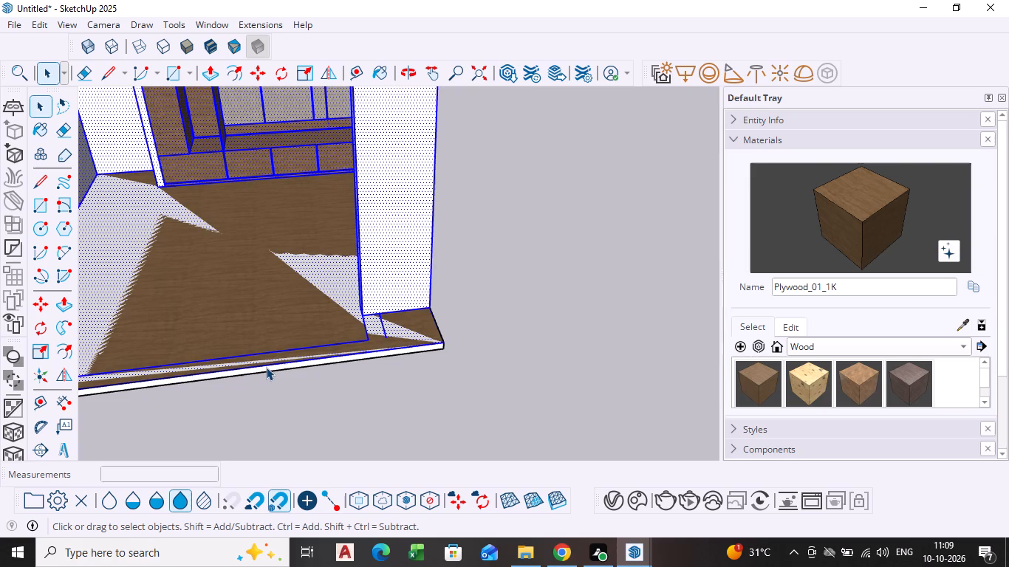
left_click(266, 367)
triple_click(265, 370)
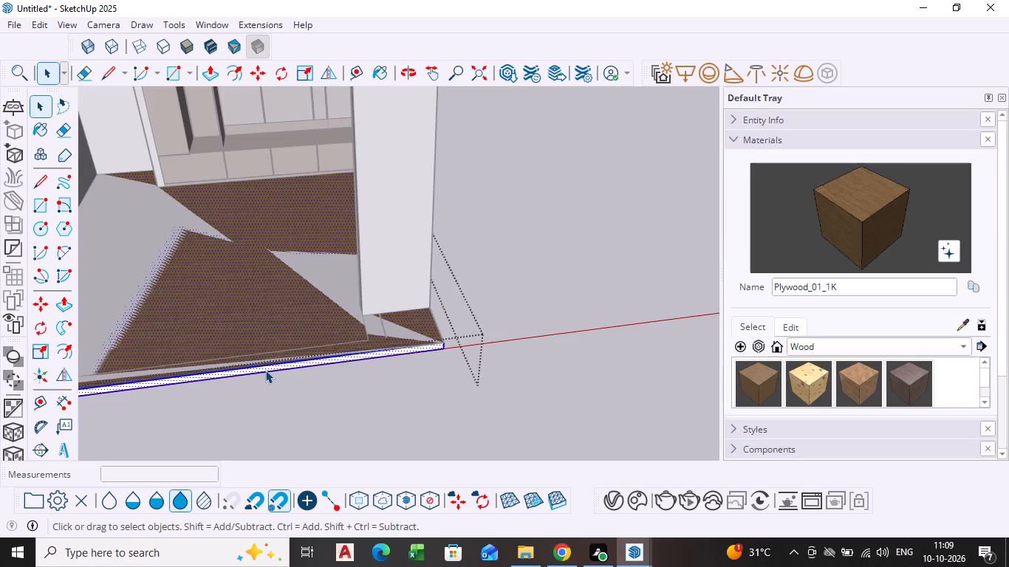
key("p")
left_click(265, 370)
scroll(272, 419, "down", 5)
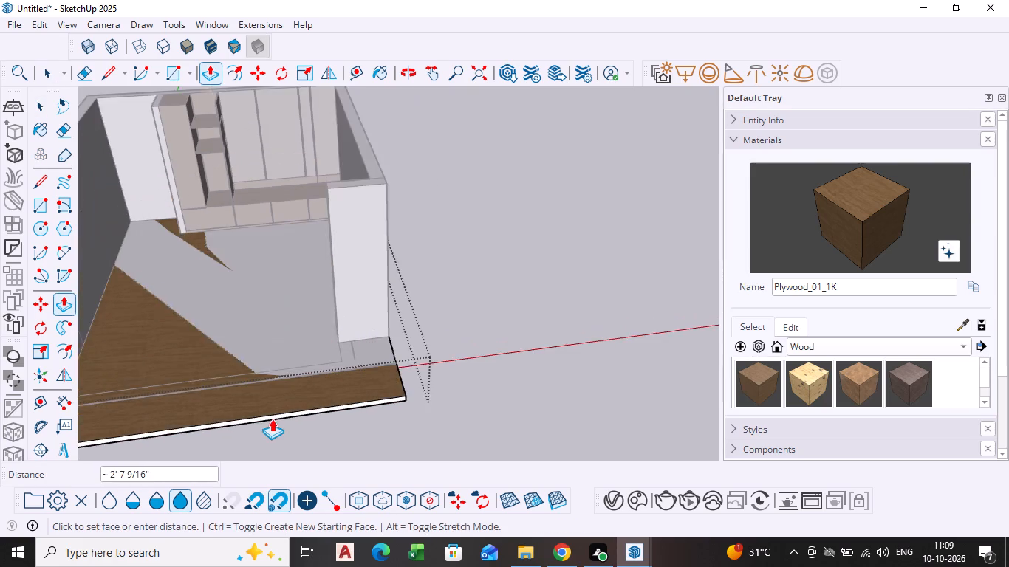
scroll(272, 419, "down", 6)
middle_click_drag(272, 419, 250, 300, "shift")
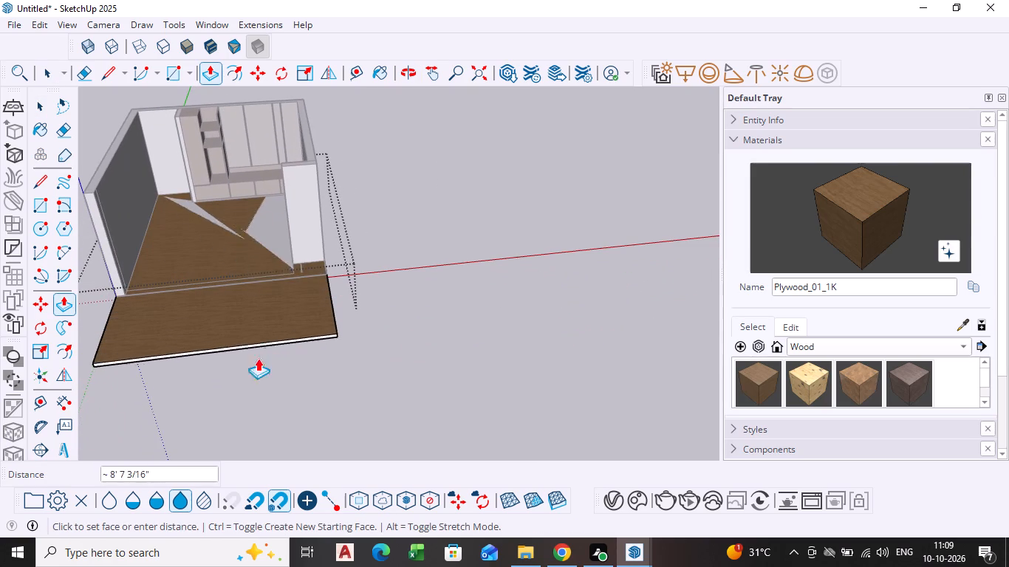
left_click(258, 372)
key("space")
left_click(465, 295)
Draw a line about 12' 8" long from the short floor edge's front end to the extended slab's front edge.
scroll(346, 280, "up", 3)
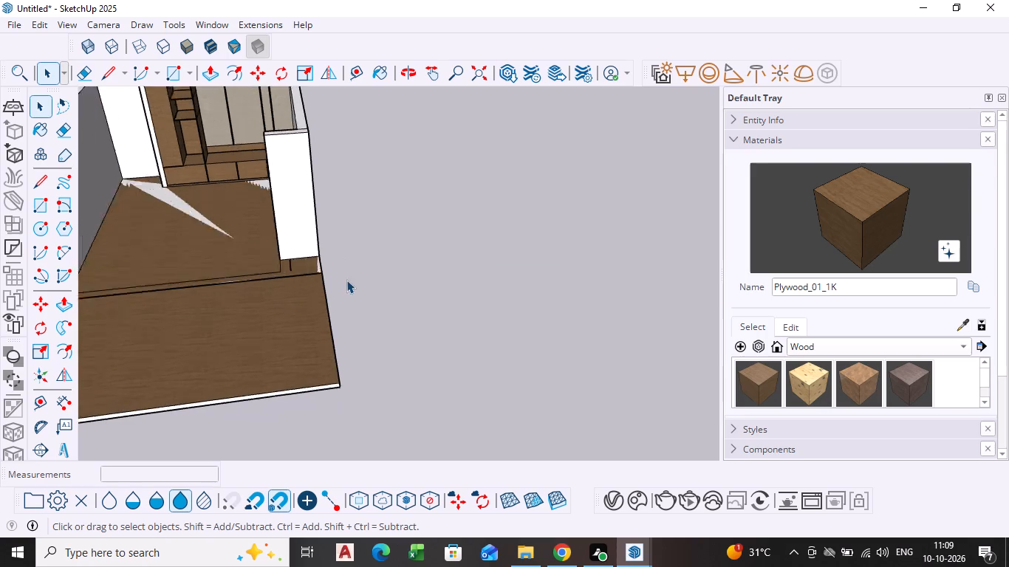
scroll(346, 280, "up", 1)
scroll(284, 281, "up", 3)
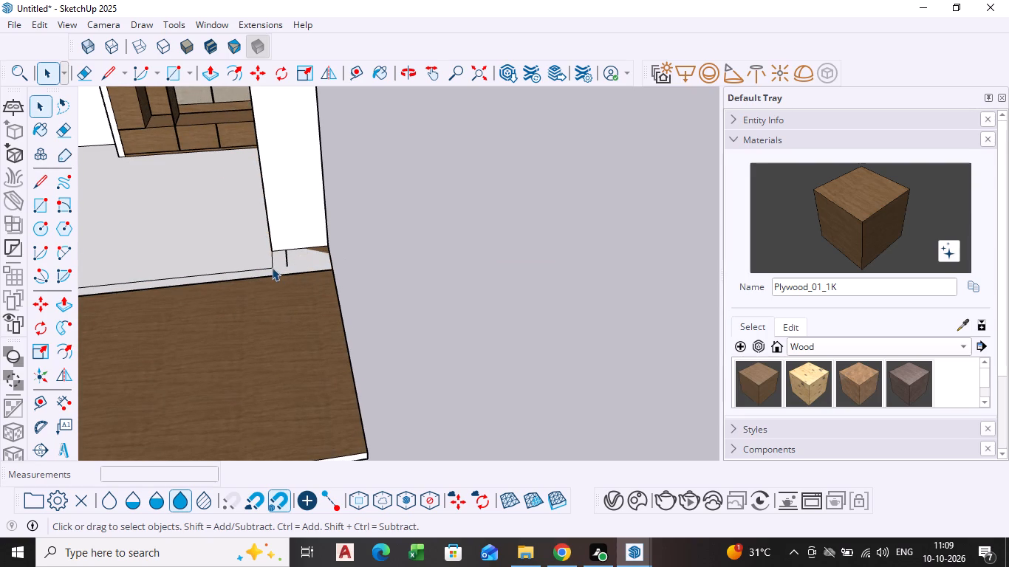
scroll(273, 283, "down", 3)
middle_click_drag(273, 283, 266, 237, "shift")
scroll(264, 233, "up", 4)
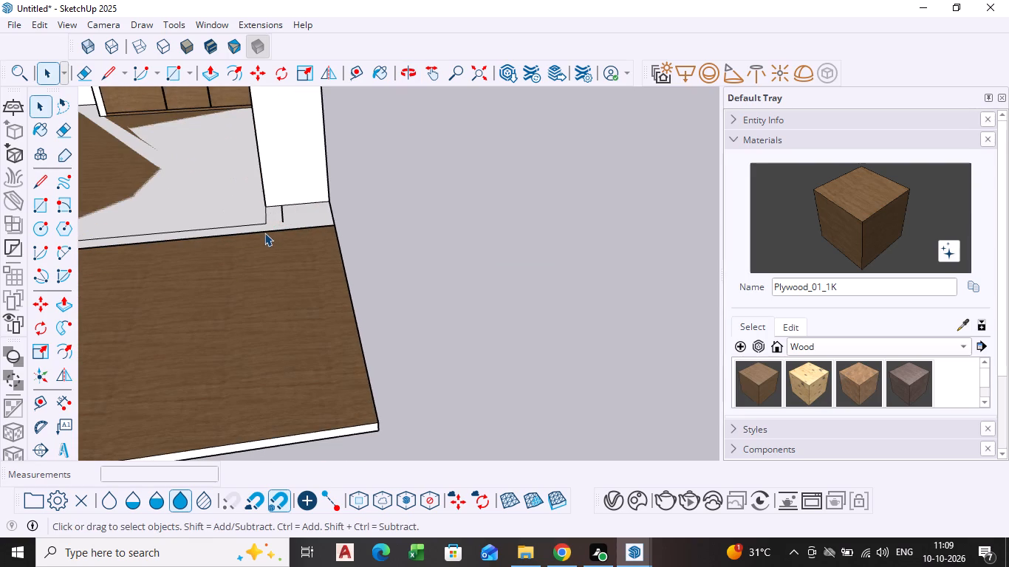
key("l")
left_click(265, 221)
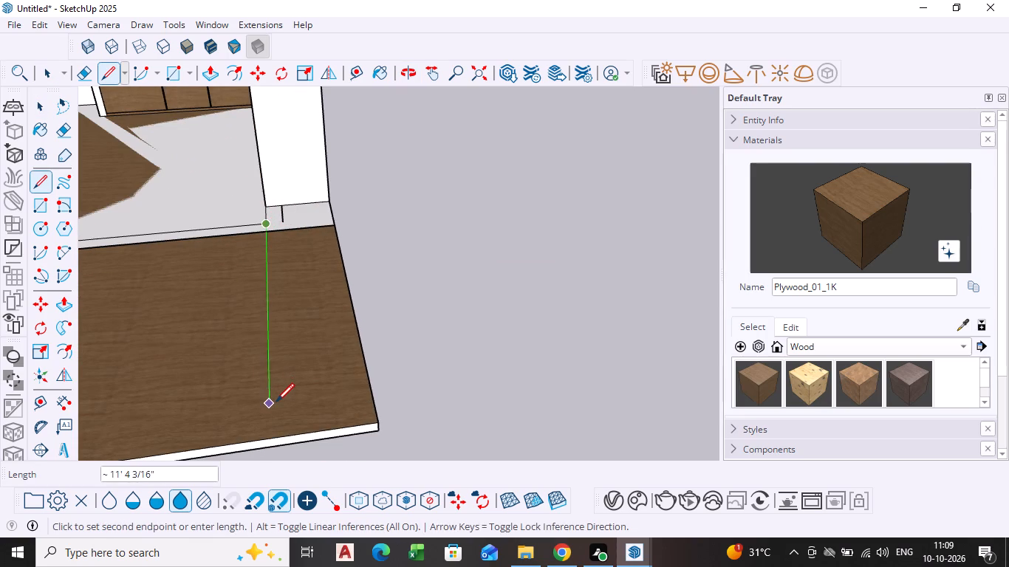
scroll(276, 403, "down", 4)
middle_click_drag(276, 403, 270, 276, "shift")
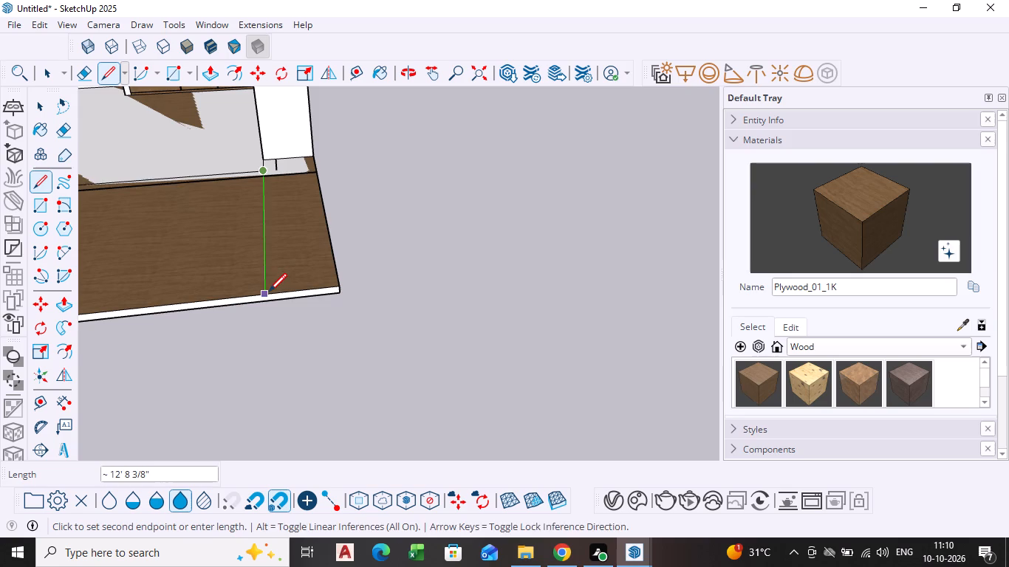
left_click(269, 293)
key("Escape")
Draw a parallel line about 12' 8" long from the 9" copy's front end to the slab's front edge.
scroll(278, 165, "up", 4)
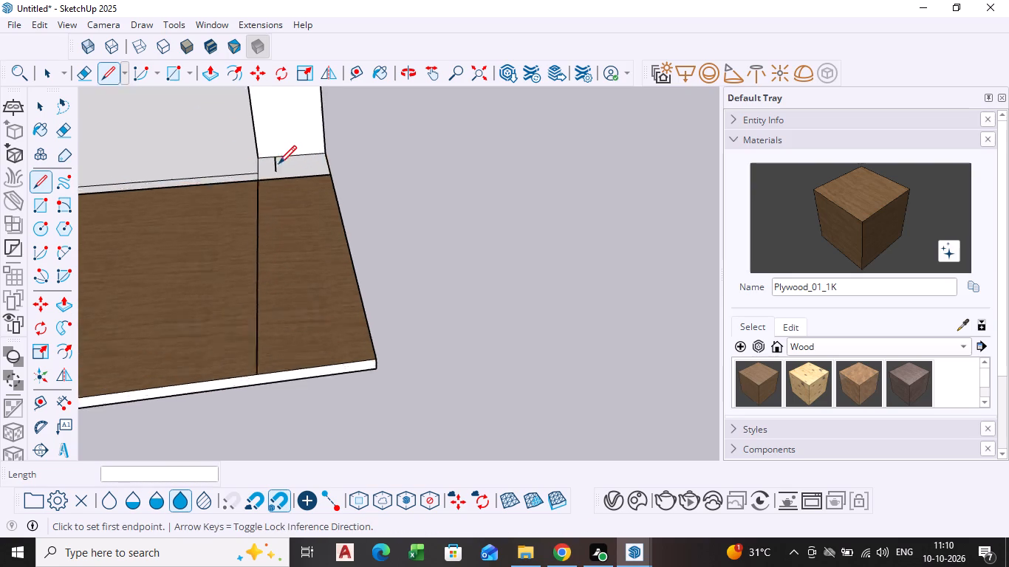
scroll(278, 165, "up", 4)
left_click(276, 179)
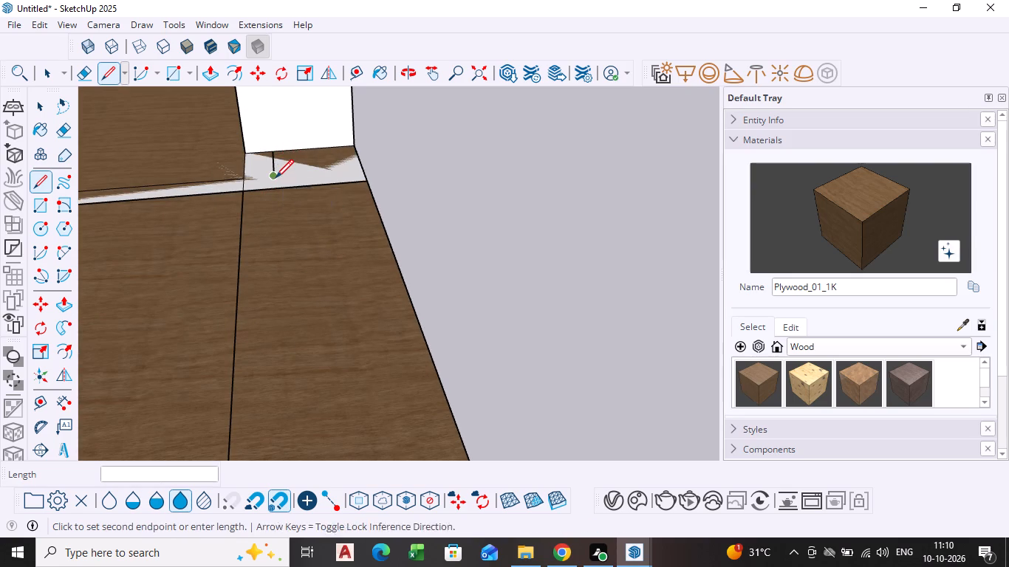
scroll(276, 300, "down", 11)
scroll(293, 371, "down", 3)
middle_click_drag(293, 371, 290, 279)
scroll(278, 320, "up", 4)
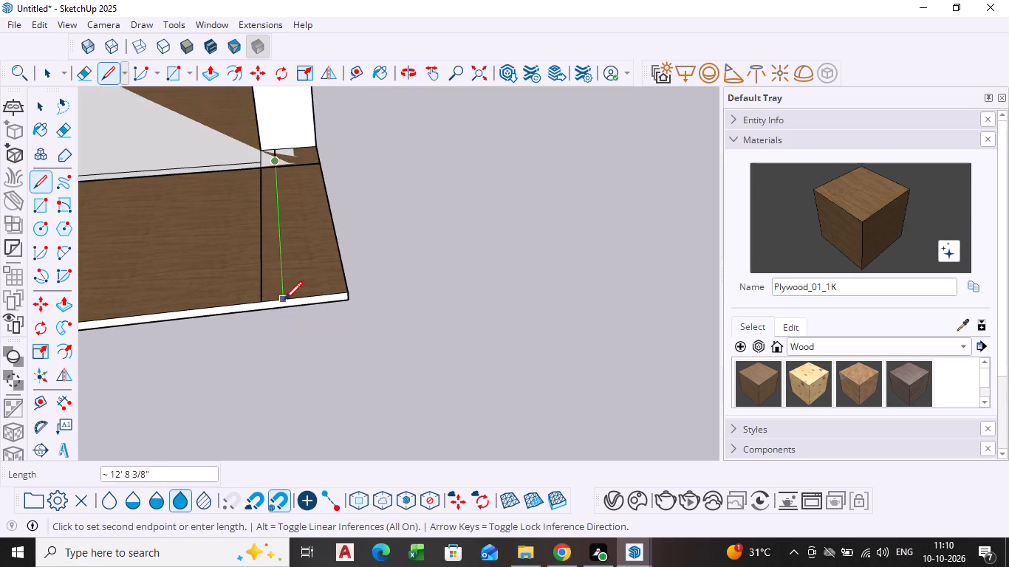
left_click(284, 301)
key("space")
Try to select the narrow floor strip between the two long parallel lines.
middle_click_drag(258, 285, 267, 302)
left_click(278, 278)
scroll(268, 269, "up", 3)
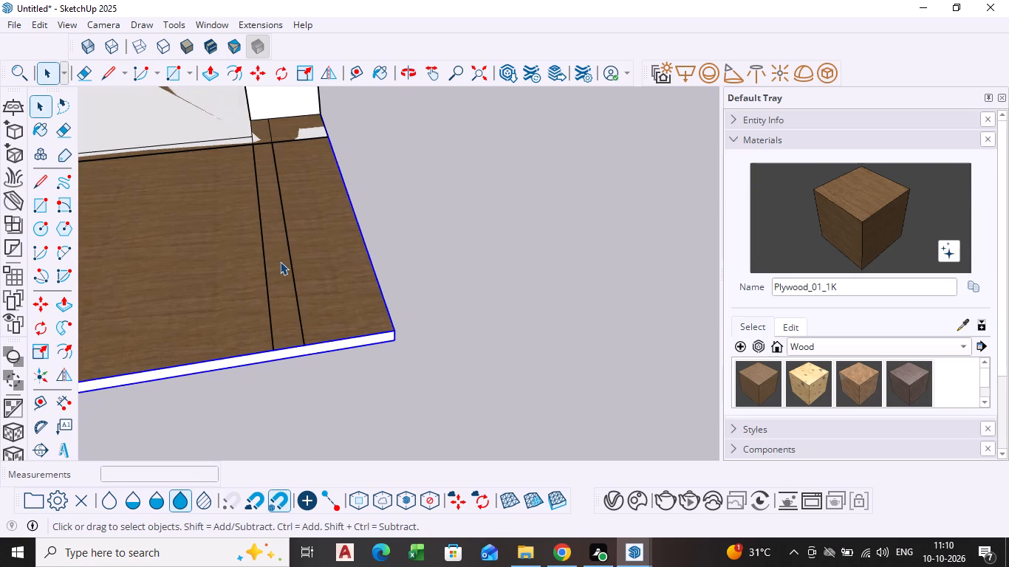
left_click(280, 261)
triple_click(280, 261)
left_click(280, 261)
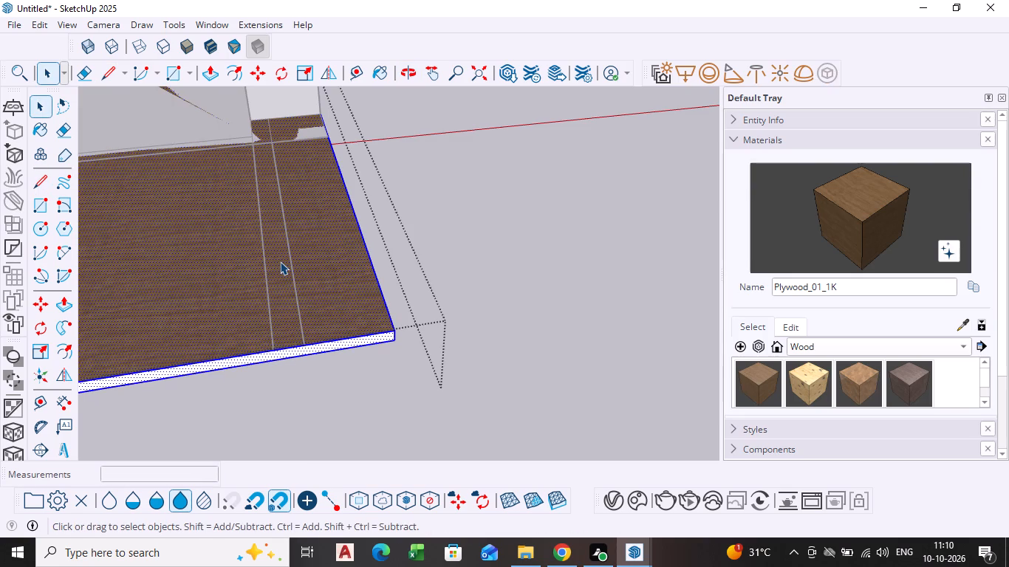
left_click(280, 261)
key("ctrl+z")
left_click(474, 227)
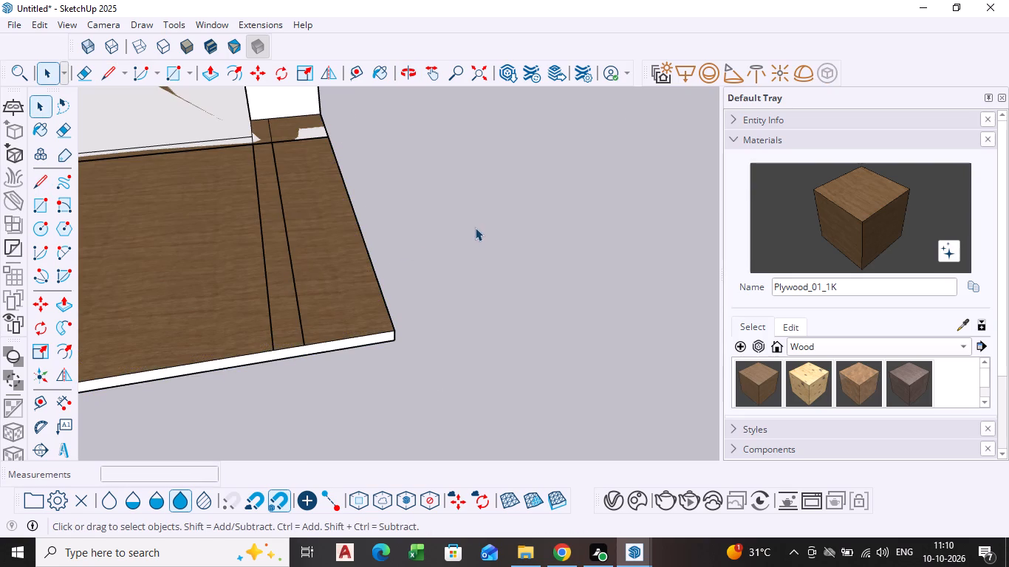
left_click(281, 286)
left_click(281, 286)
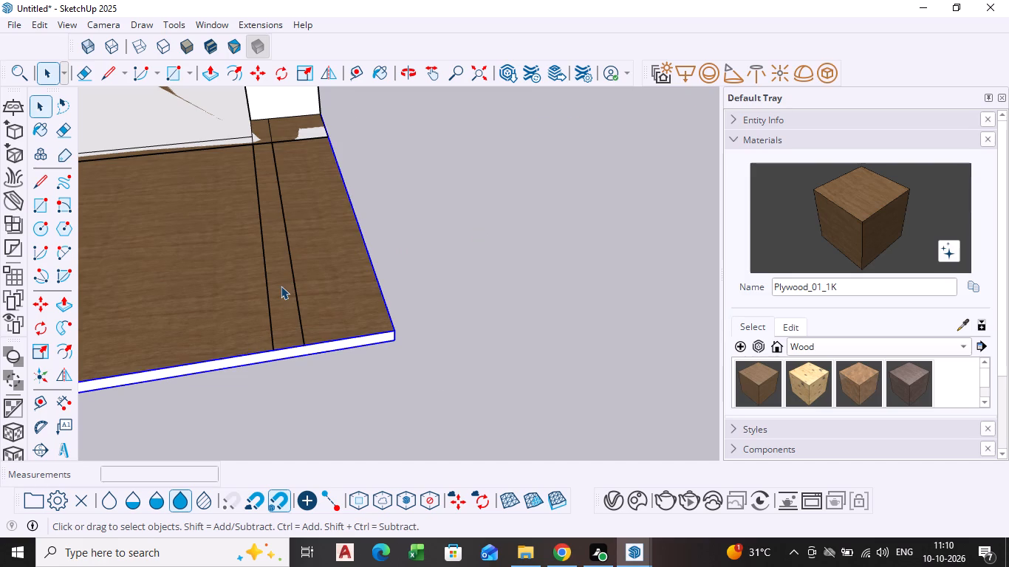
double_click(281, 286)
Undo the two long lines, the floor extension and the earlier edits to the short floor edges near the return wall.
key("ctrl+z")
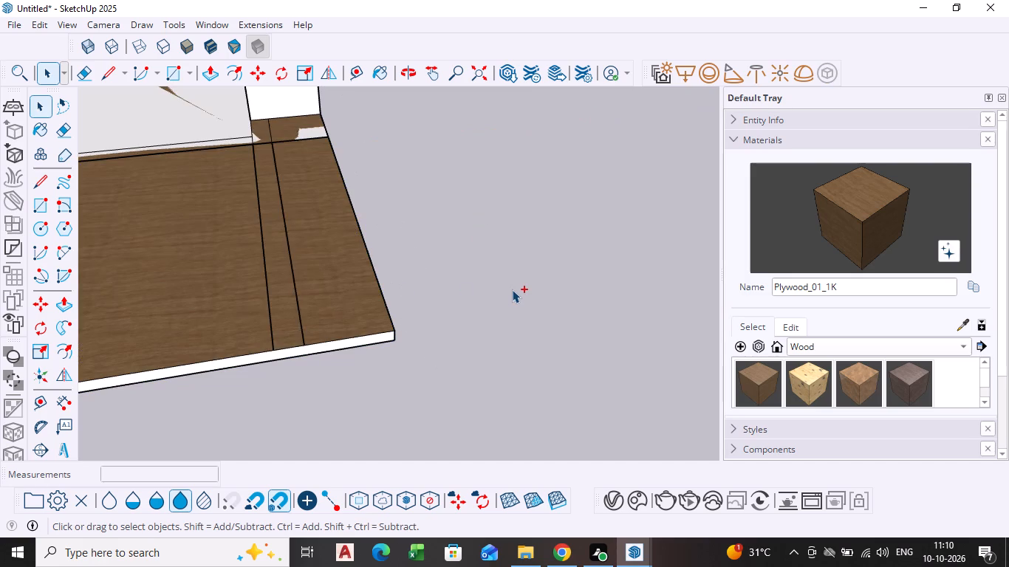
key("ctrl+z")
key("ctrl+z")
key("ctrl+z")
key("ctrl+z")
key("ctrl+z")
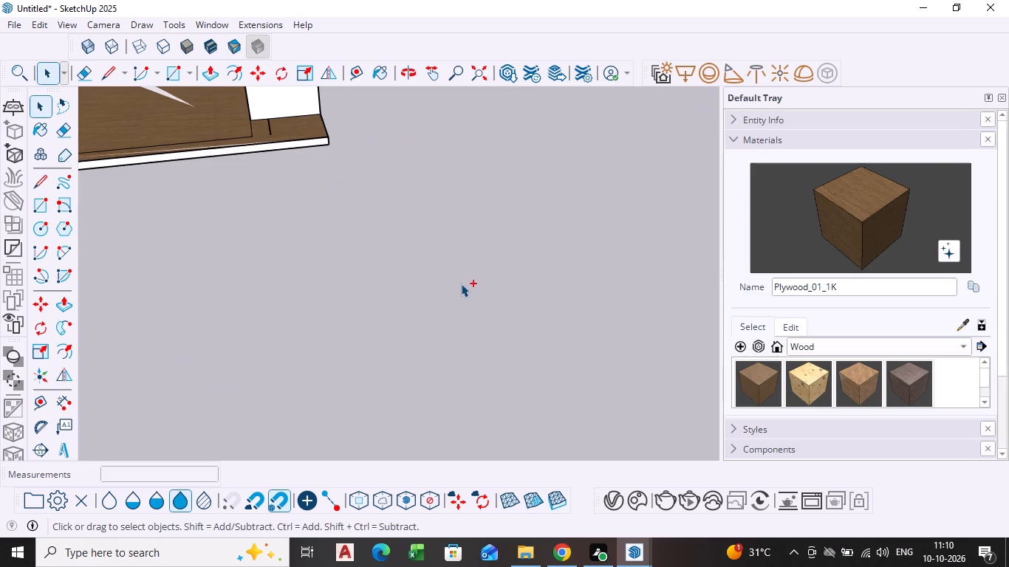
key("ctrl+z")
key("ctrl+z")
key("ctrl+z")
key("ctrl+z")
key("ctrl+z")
Push/Pull the floor slab's front face outward again, extending the floor in front of the return wall.
scroll(253, 150, "up", 3)
triple_click(254, 147)
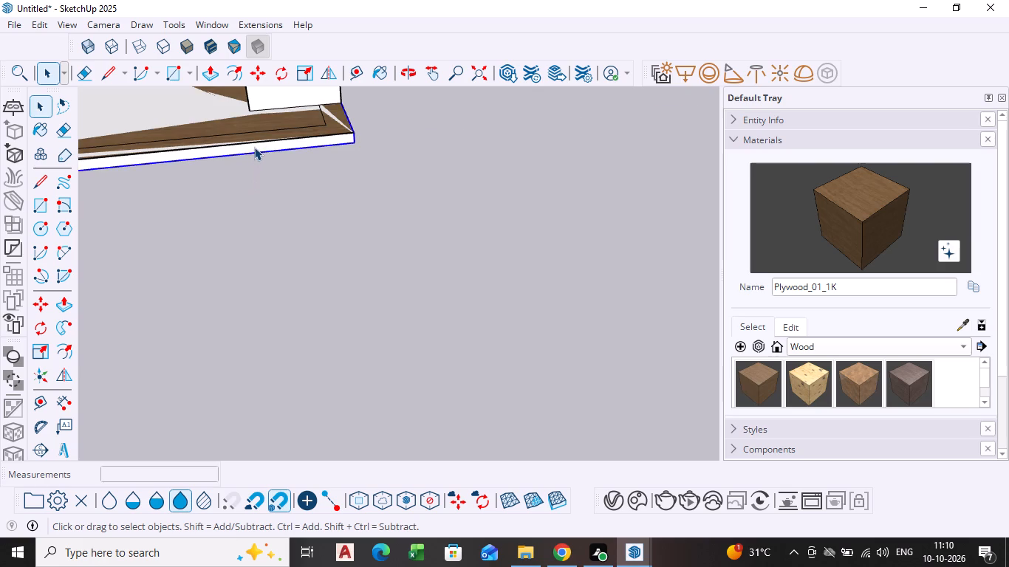
double_click(254, 147)
left_click(254, 147)
double_click(254, 147)
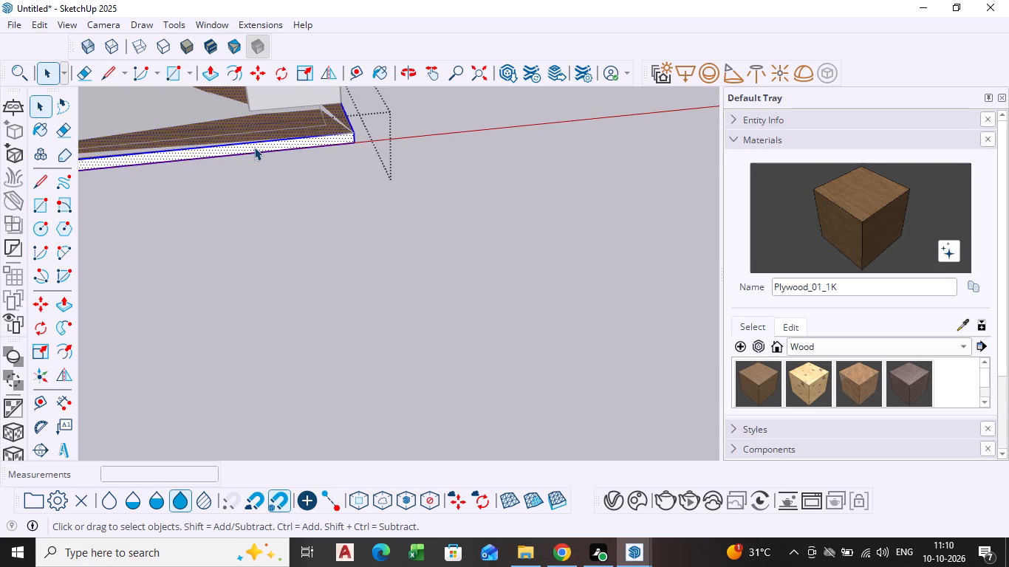
key("p")
left_click(254, 147)
scroll(278, 297, "down", 16)
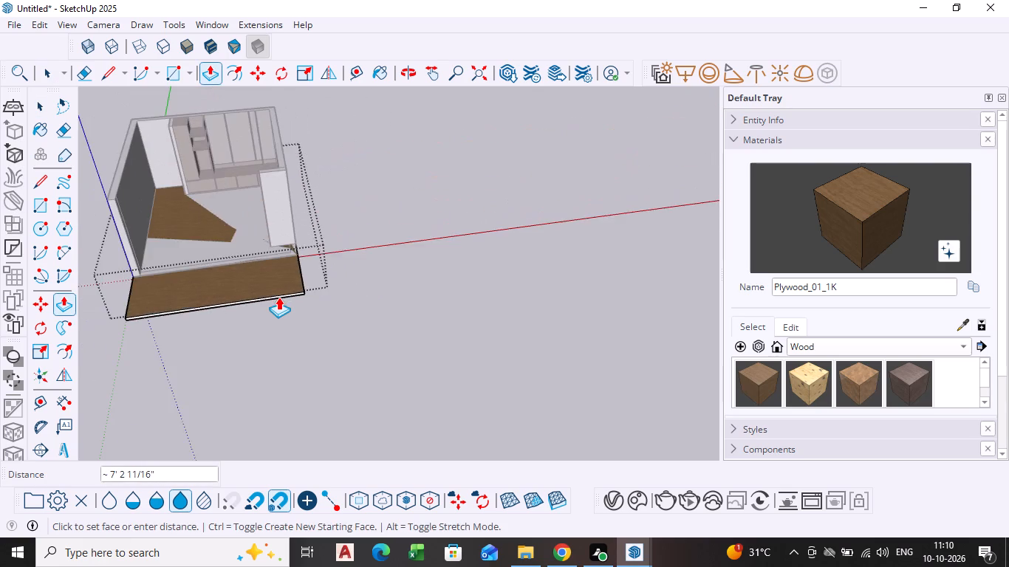
scroll(278, 297, "down", 6)
left_click(278, 315)
key("space")
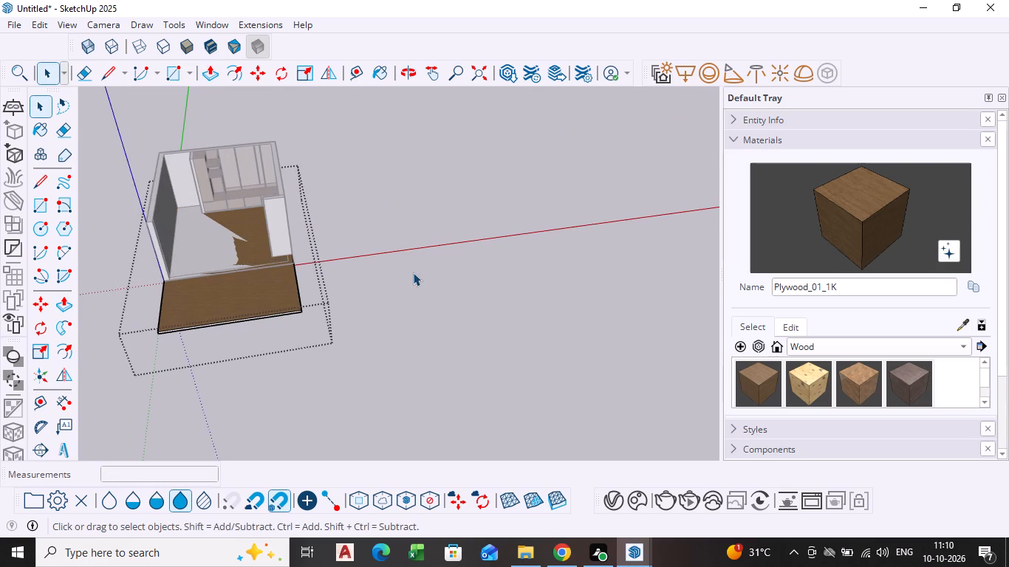
left_click(413, 272)
Copy the vertical edge at the return wall's inner end 9" across its front face toward the outer end.
scroll(281, 268, "up", 7)
middle_click_drag(276, 272, 414, 293)
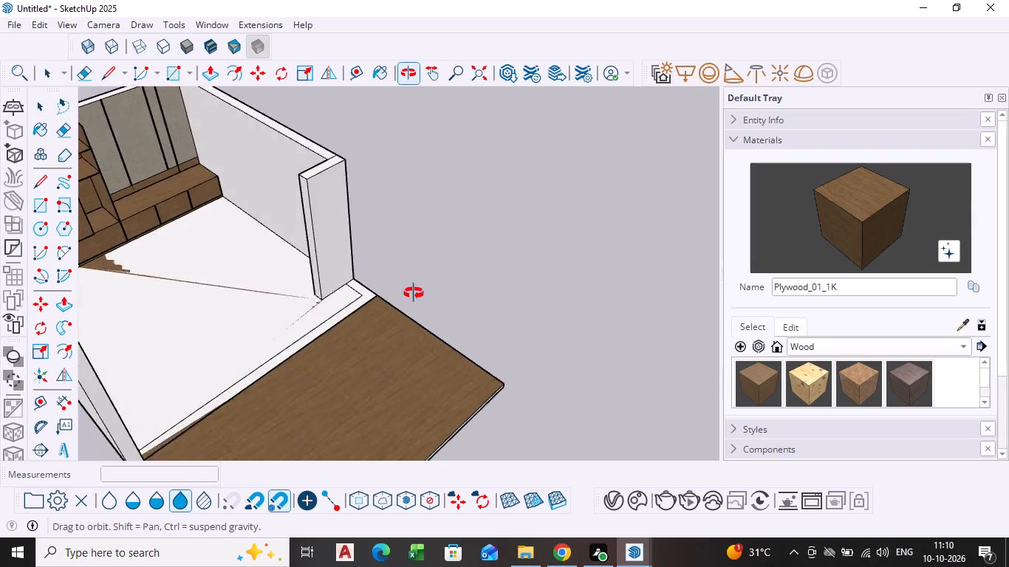
middle_click_drag(414, 293, 439, 258)
scroll(407, 285, "up", 8)
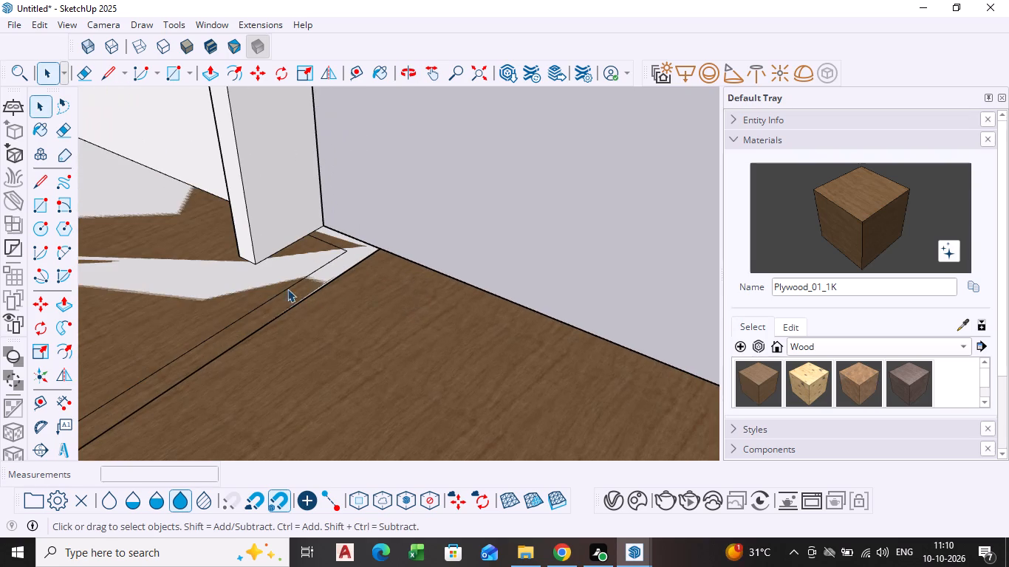
middle_click_drag(256, 290, 183, 323)
scroll(183, 323, "down", 3)
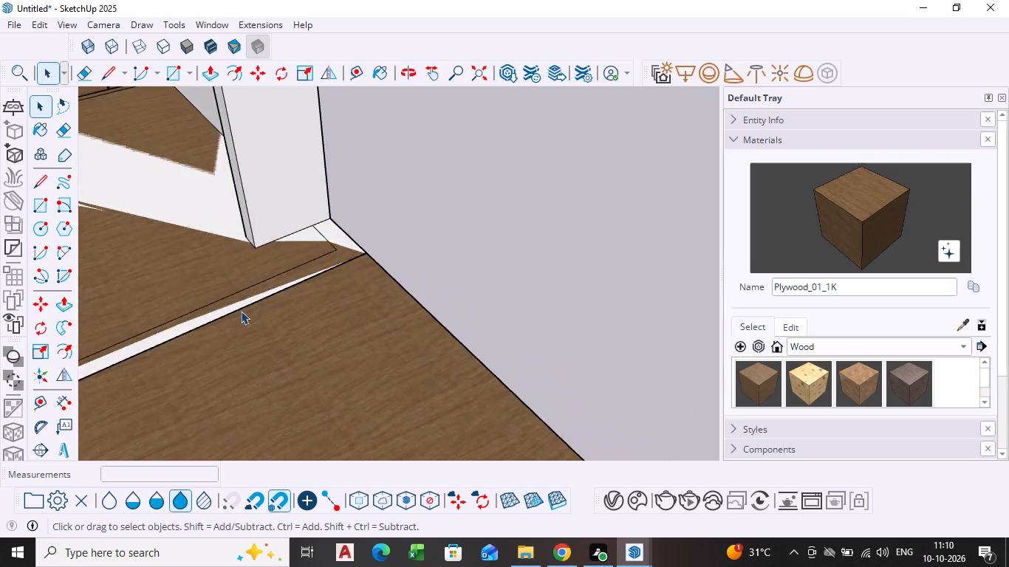
scroll(241, 311, "down", 5)
middle_click_drag(228, 311, 184, 322)
scroll(165, 264, "up", 4)
middle_click_drag(196, 286, 183, 289)
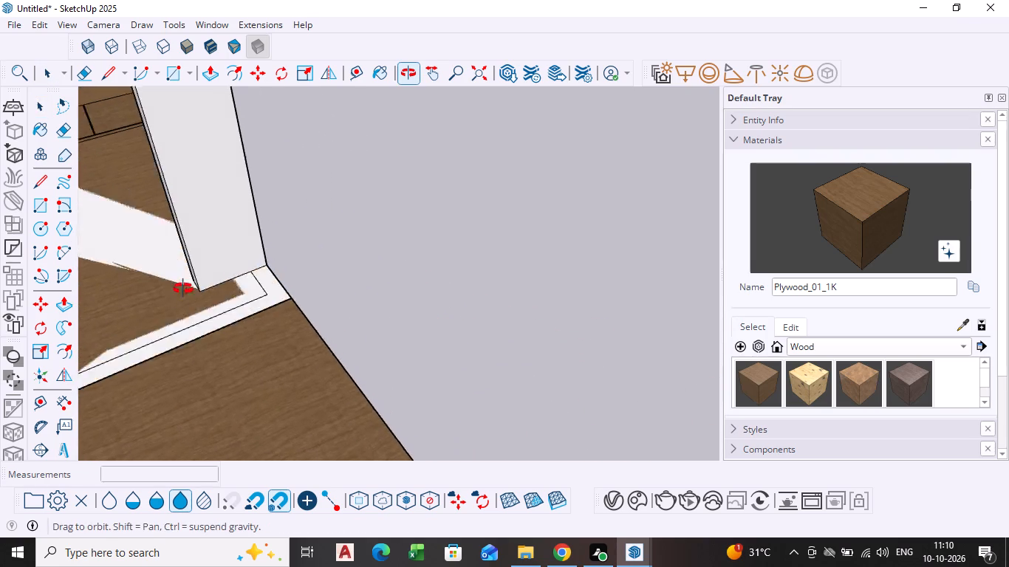
middle_click_drag(183, 289, 142, 292)
scroll(151, 281, "up", 4)
left_click(204, 232)
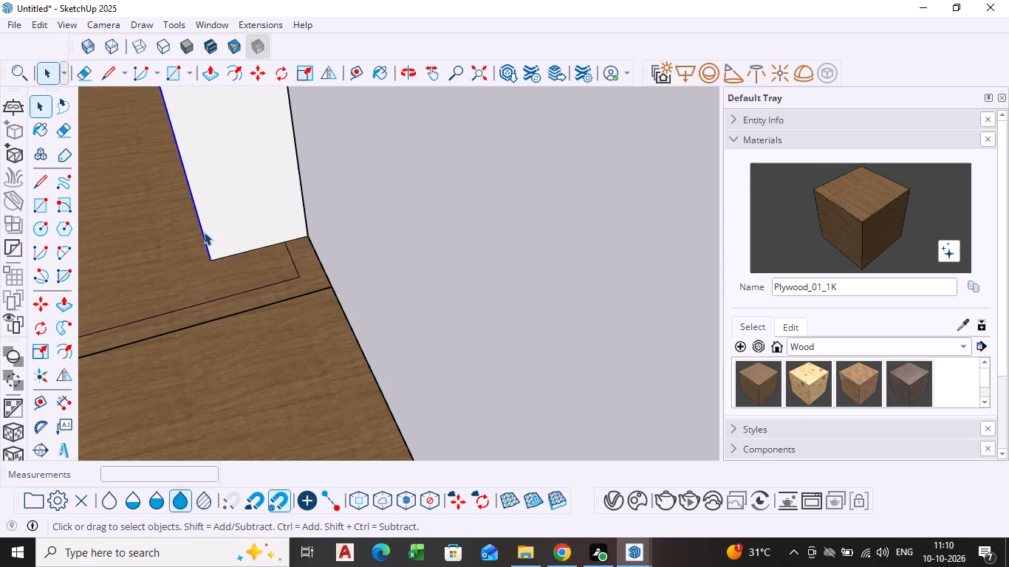
key("m")
left_click(204, 232)
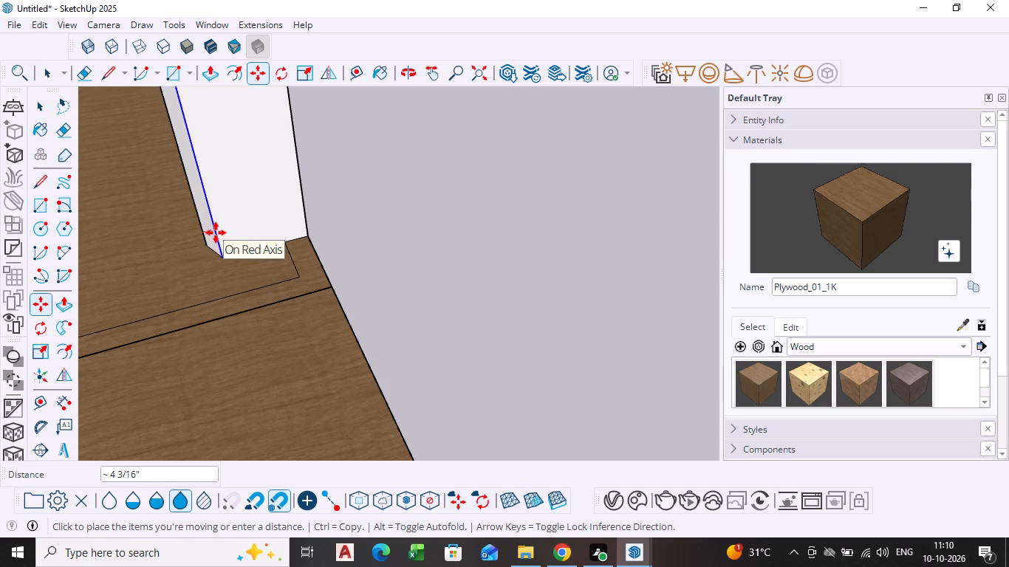
key("9")
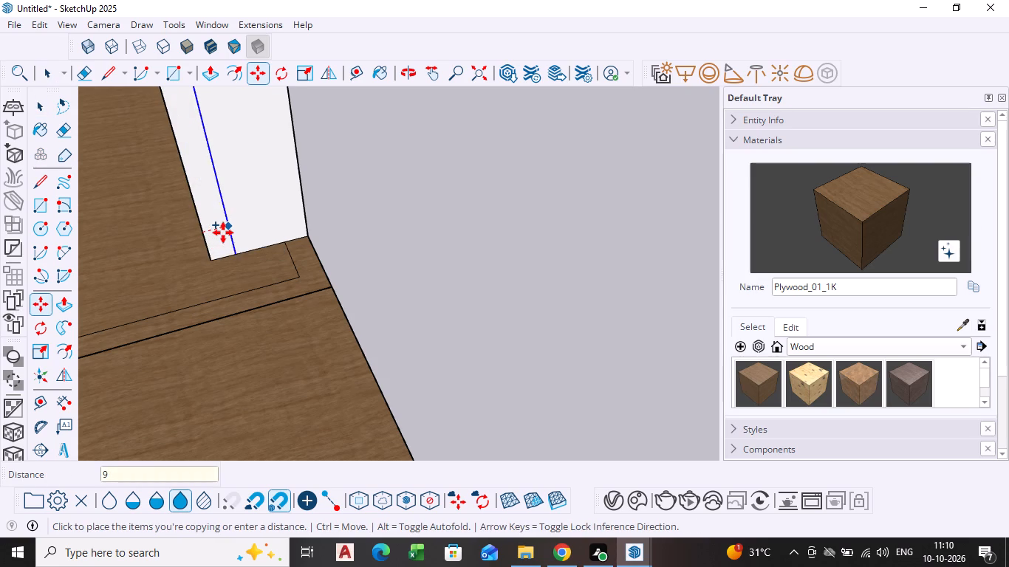
key("Return")
scroll(228, 249, "down", 9)
middle_click_drag(228, 267, 268, 284)
scroll(268, 284, "up", 1)
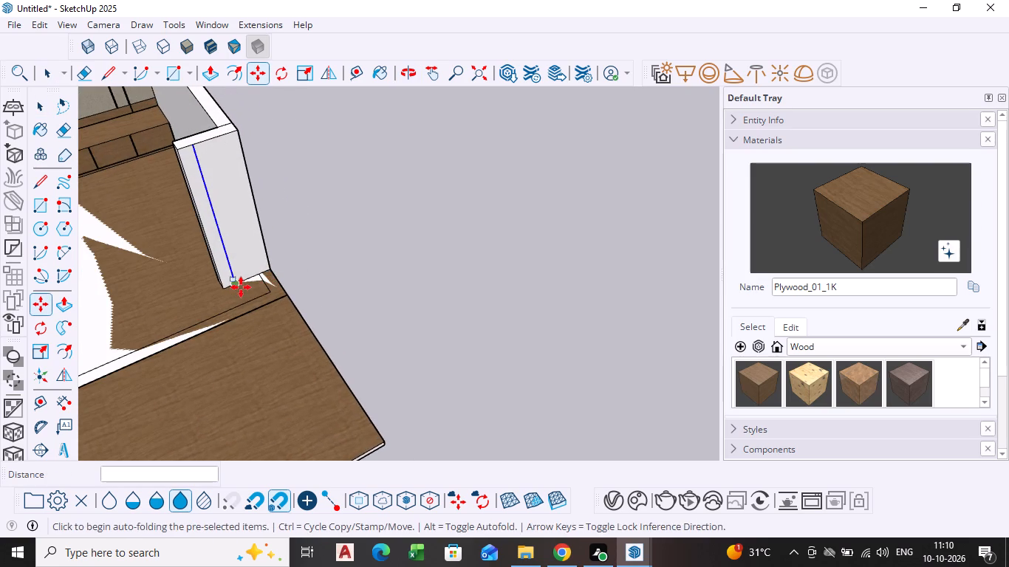
Push/Pull the 9" strip of the return wall's front face outward about 1' 8 5/8".
key("space")
left_click(228, 280)
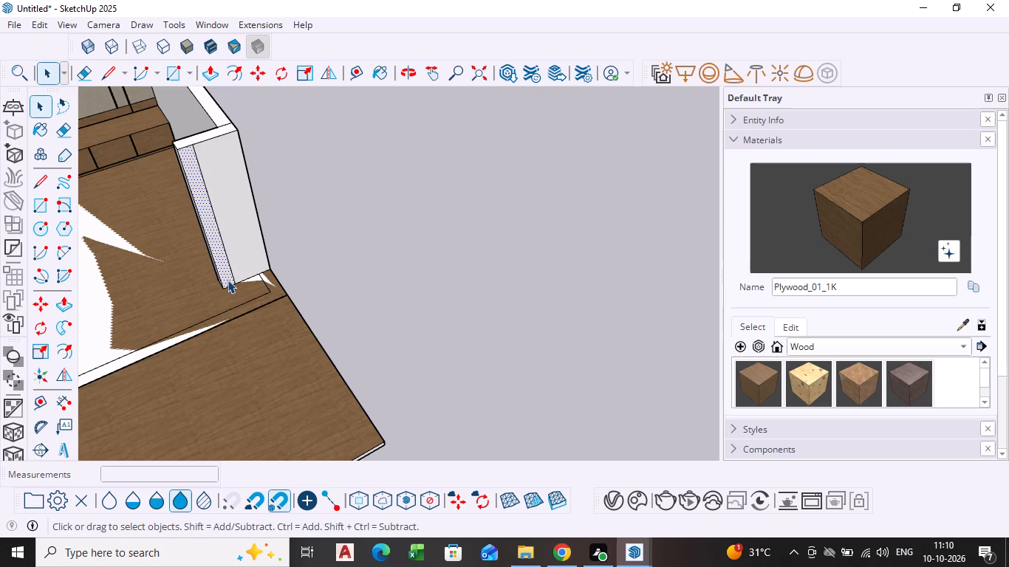
key("p")
left_click(228, 280)
scroll(304, 363, "down", 4)
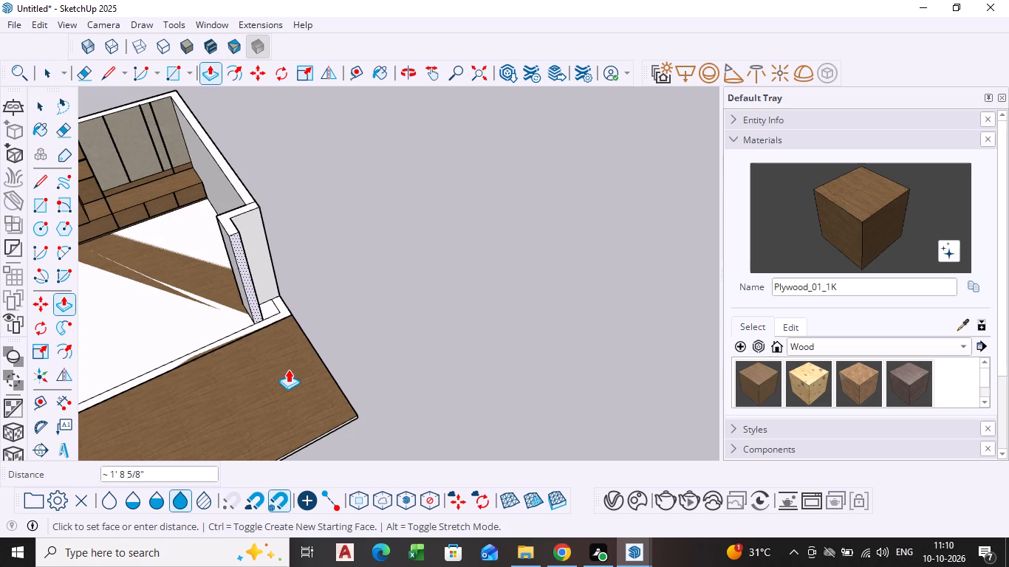
left_click(288, 369)
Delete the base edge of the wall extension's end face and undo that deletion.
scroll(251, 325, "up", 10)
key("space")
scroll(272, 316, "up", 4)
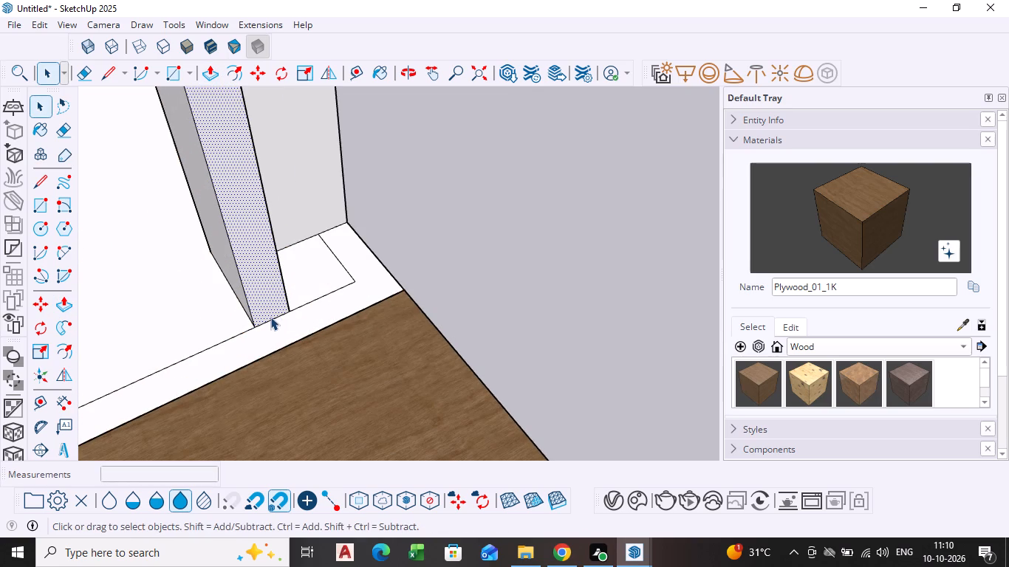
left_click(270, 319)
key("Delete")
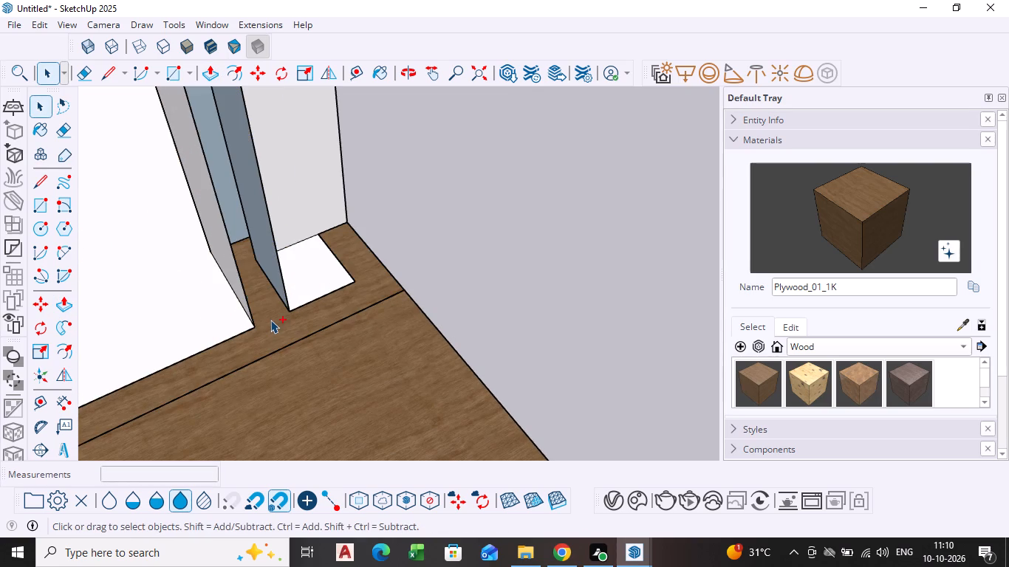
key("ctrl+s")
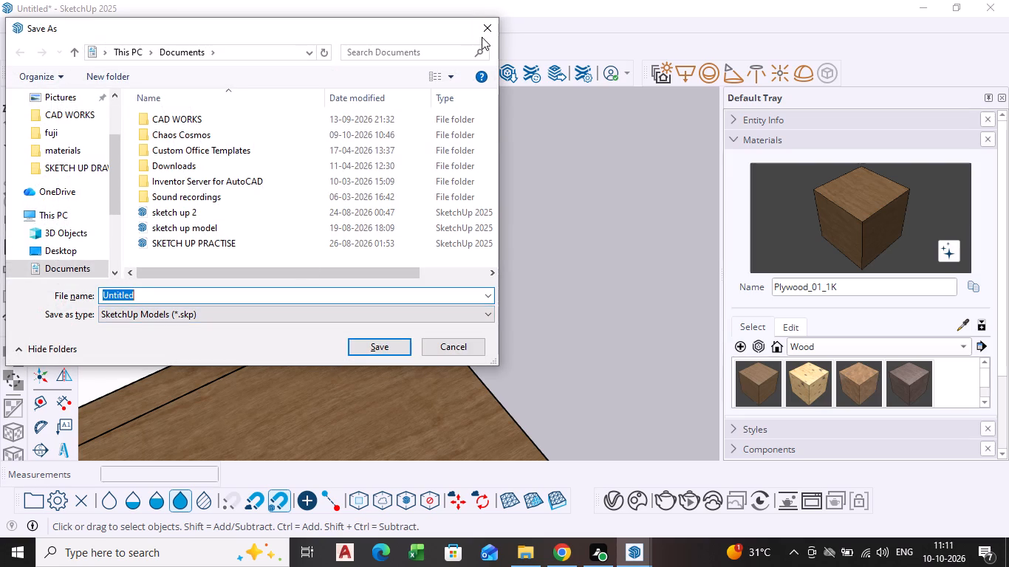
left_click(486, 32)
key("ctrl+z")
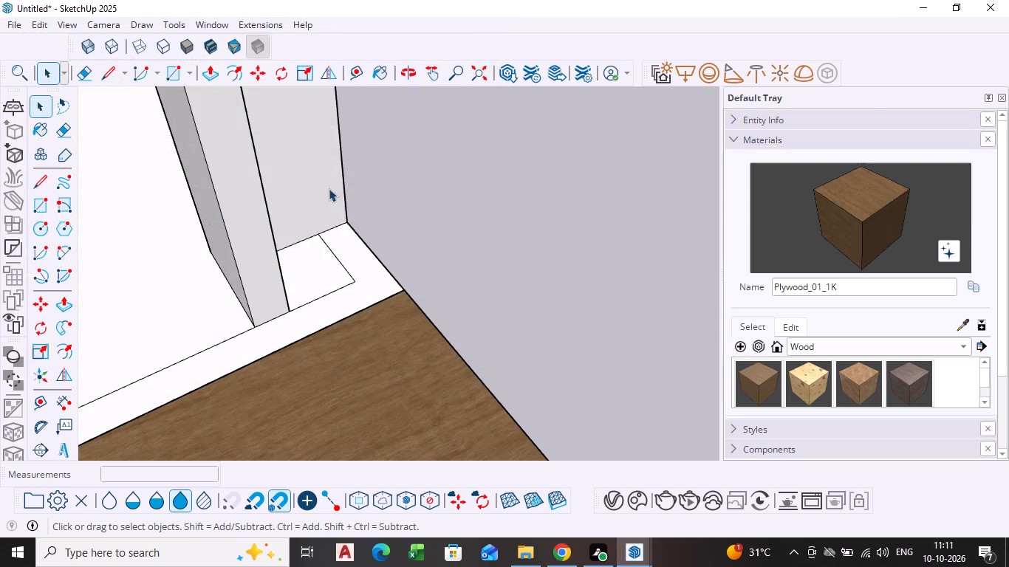
Push/Pull the wall extension's end face back about 6 1/4" toward the return wall.
left_click(262, 255)
key("p")
left_click(262, 255)
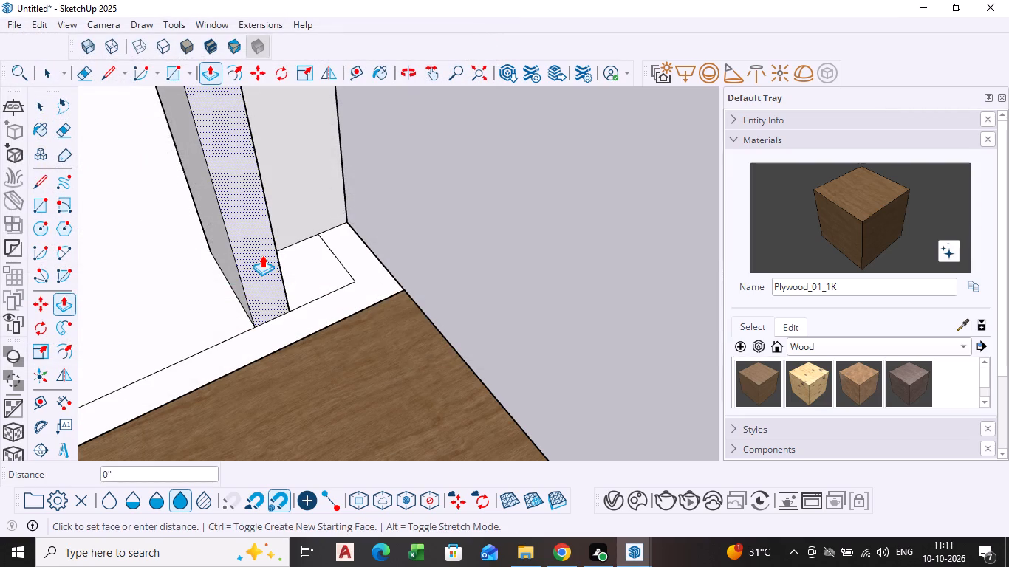
left_click(243, 242)
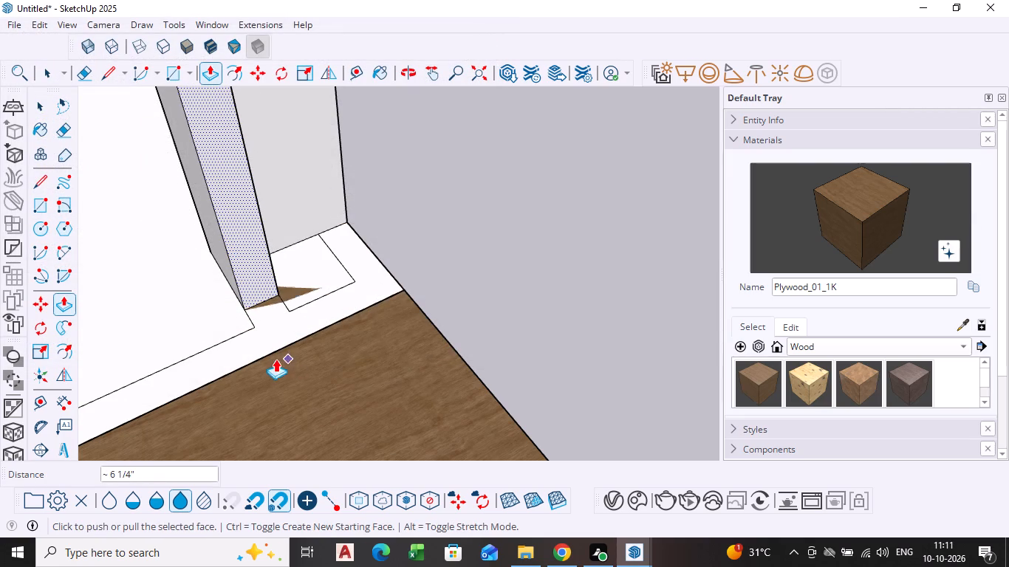
Delete the leftover floor outline edges on both sides of the wall extension, including the short one near the floor's outer side.
scroll(256, 343, "up", 6)
key("space")
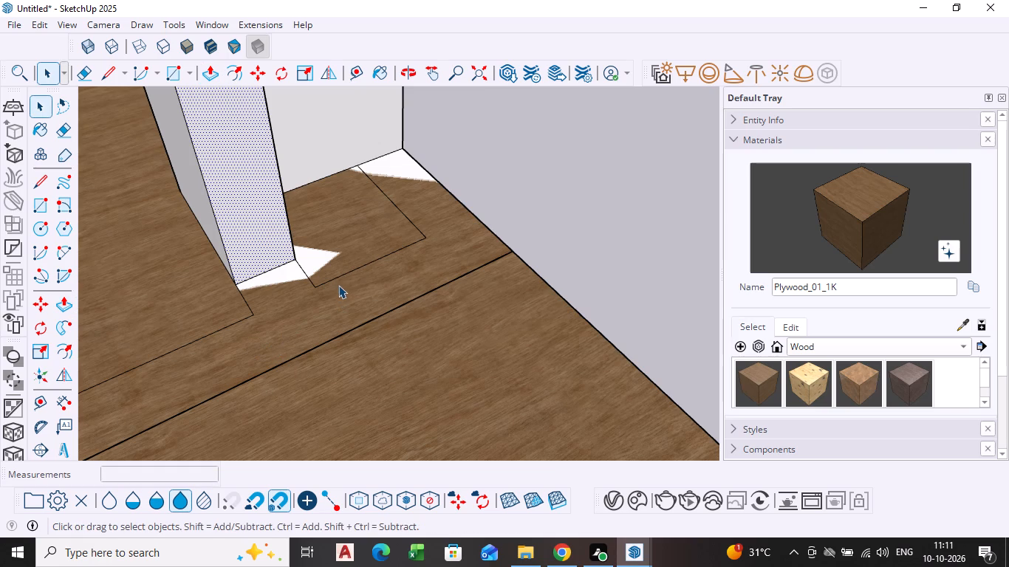
left_click(333, 280)
key("Delete")
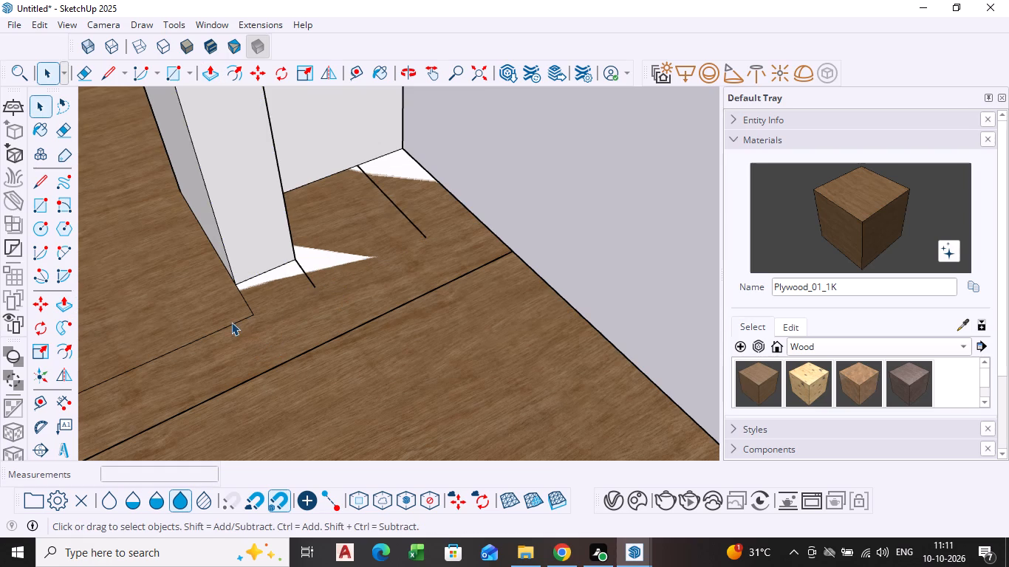
left_click(231, 330)
left_click(231, 326)
key("Delete")
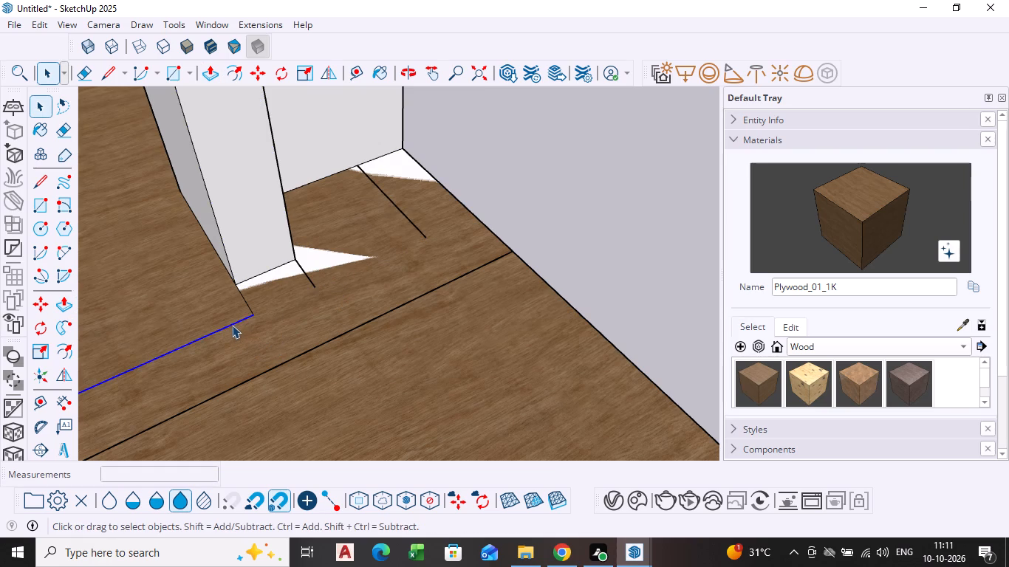
left_click(407, 216)
key("Delete")
Push/Pull the wall extension's end face outward about 1' 3 1/4" over the remaining short floor edges.
left_click(260, 223)
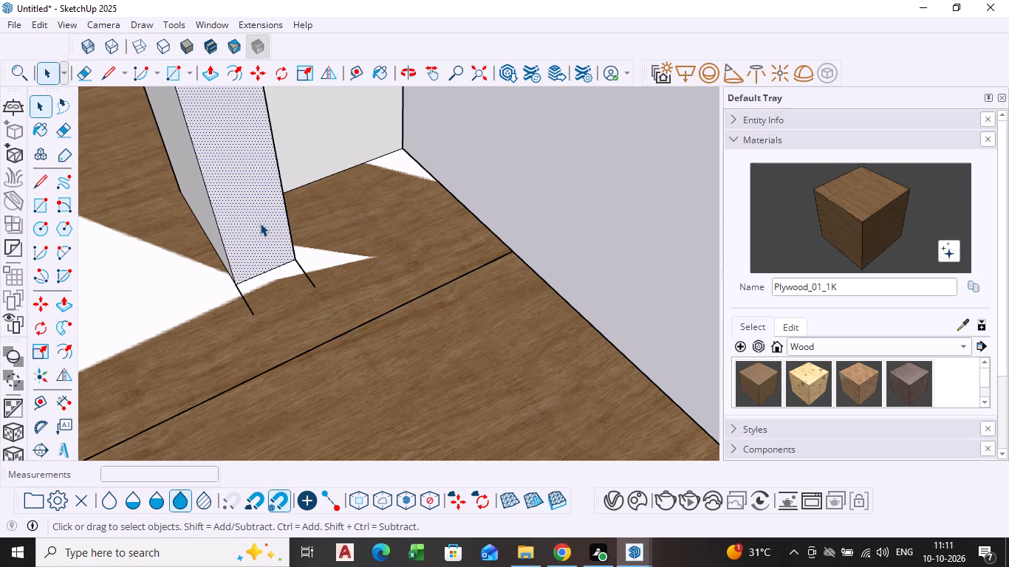
key("p")
left_click(260, 223)
left_click(363, 327)
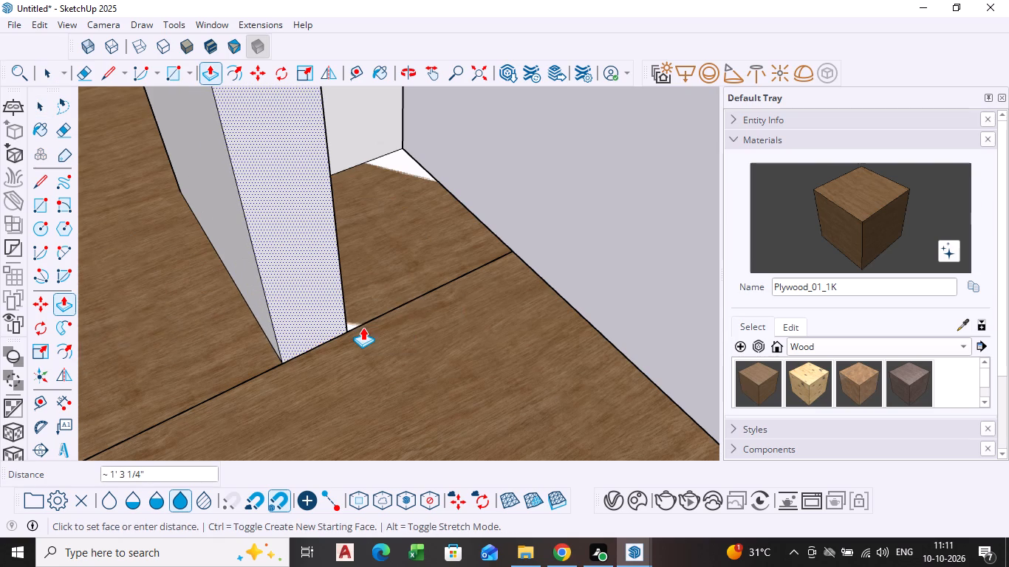
key("space")
Delete the long floor seam line on both sides of the wall's end, keeping the wall's own base edge.
scroll(349, 346, "up", 4)
left_click(363, 317)
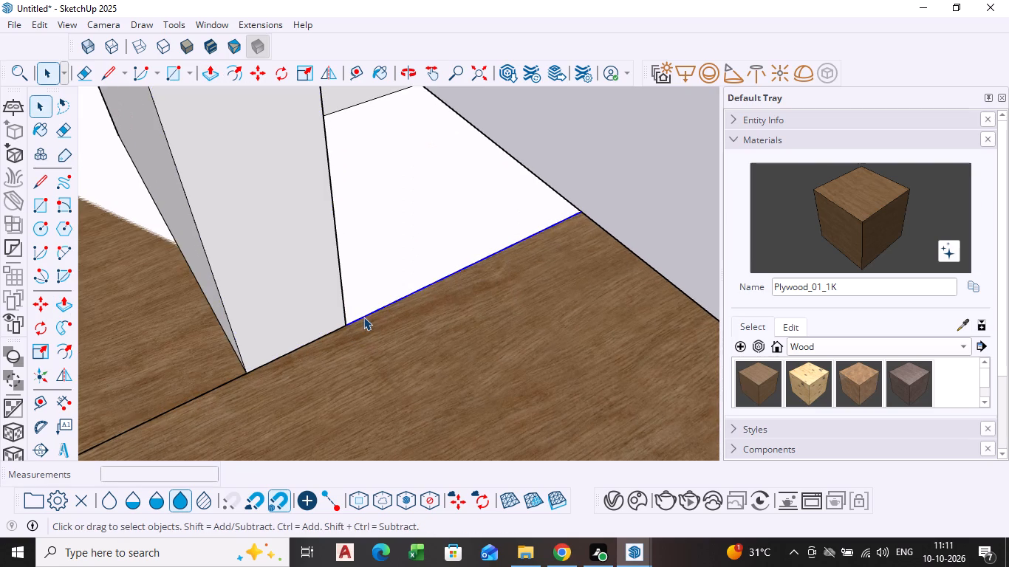
key("Delete")
scroll(312, 354, "up", 6)
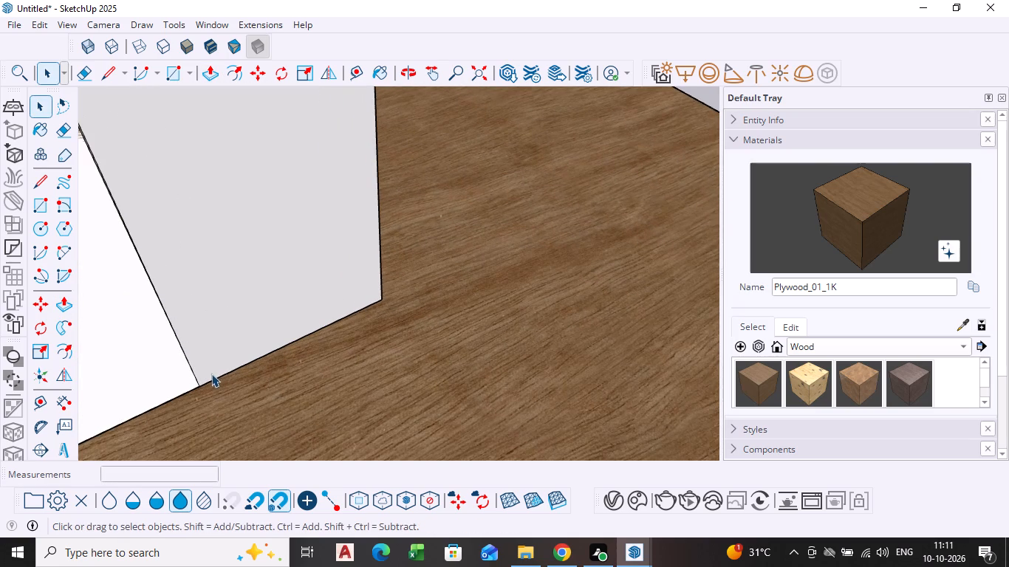
left_click(209, 383)
key("Delete")
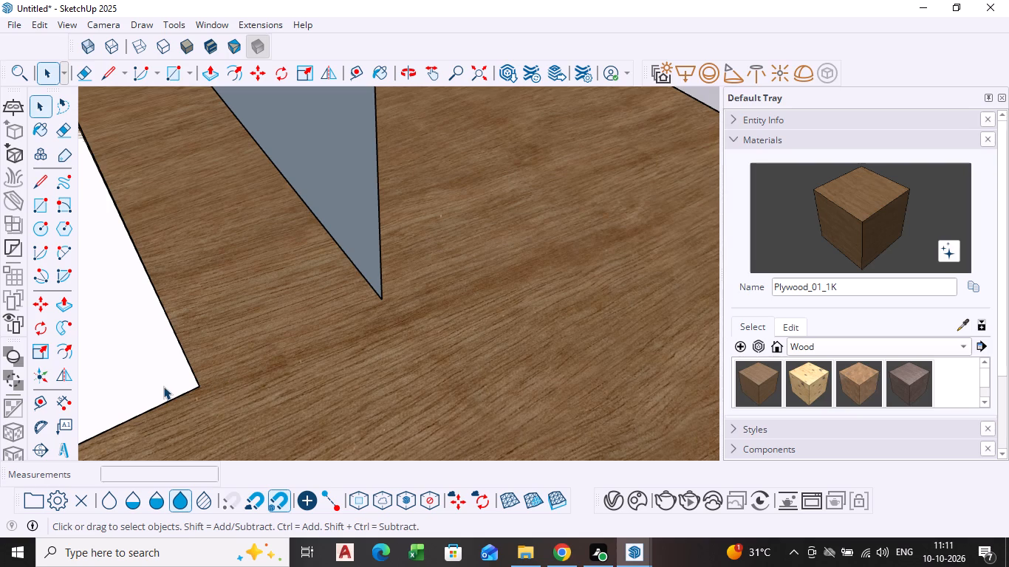
key("ctrl+z")
left_click(160, 405)
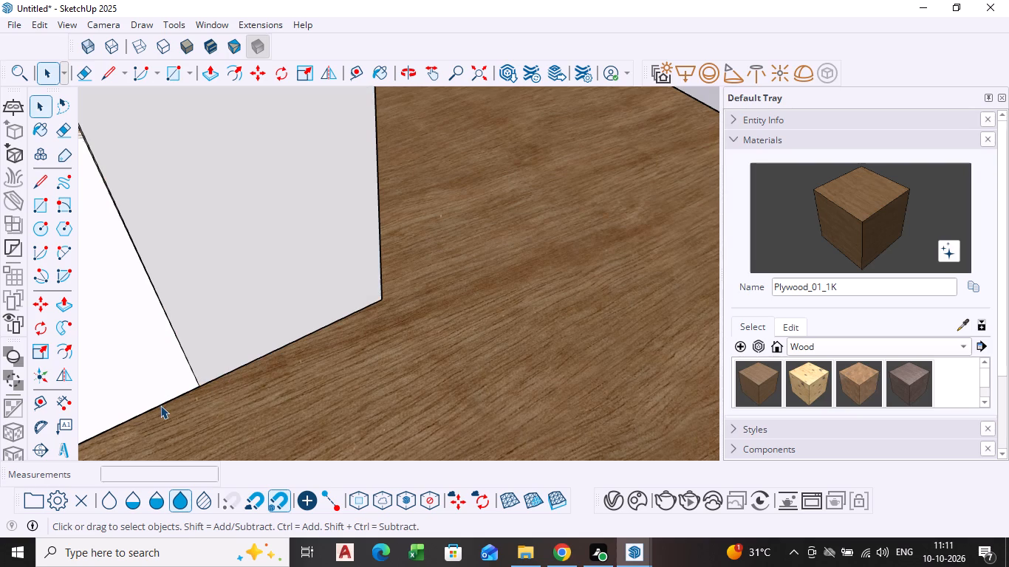
key("Delete")
Push/Pull the wall extension's end face outward to the front edge of the floor.
scroll(172, 400, "up", 3)
scroll(172, 400, "down", 18)
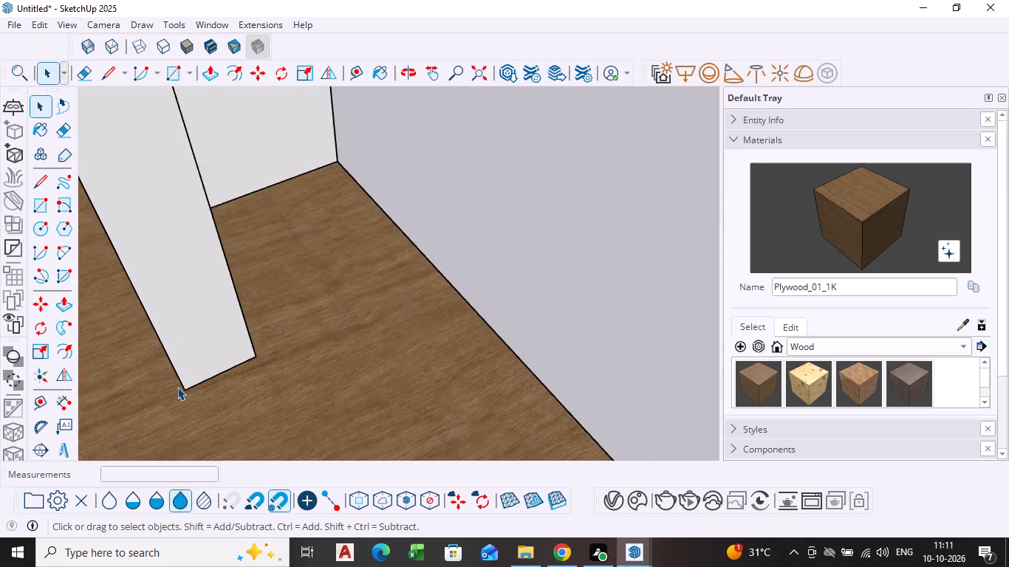
scroll(177, 387, "down", 18)
middle_click_drag(167, 360, 315, 250, "shift")
middle_click_drag(309, 357, 280, 362)
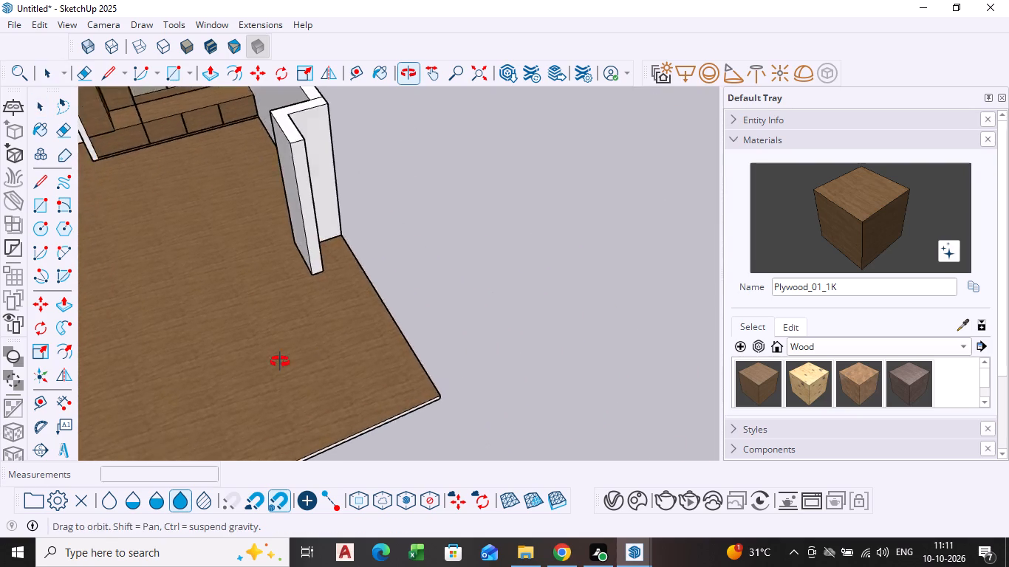
middle_click_drag(280, 362, 201, 338)
scroll(297, 239, "up", 4)
left_click(302, 229)
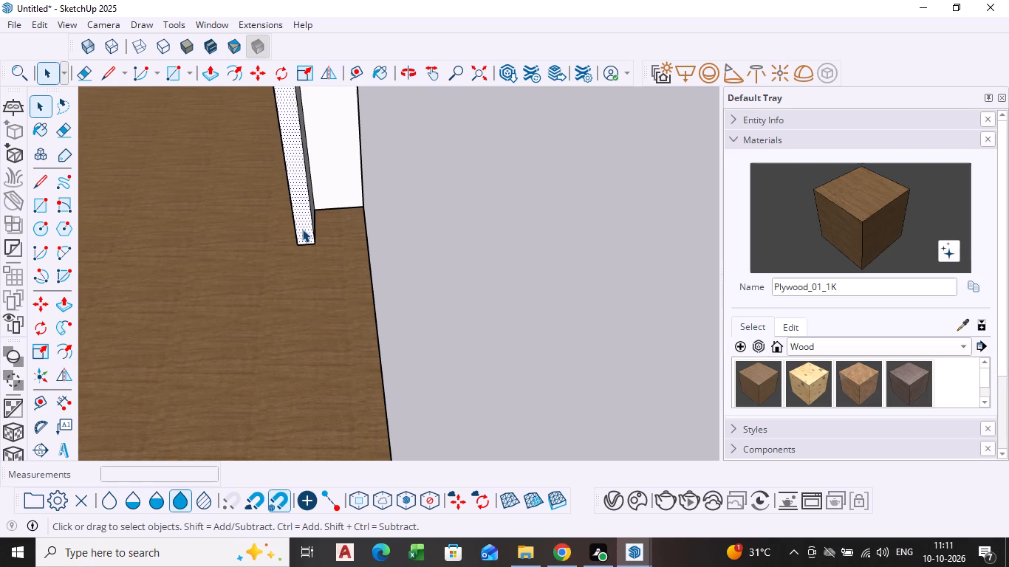
key("p")
left_click(302, 229)
scroll(303, 340, "down", 9)
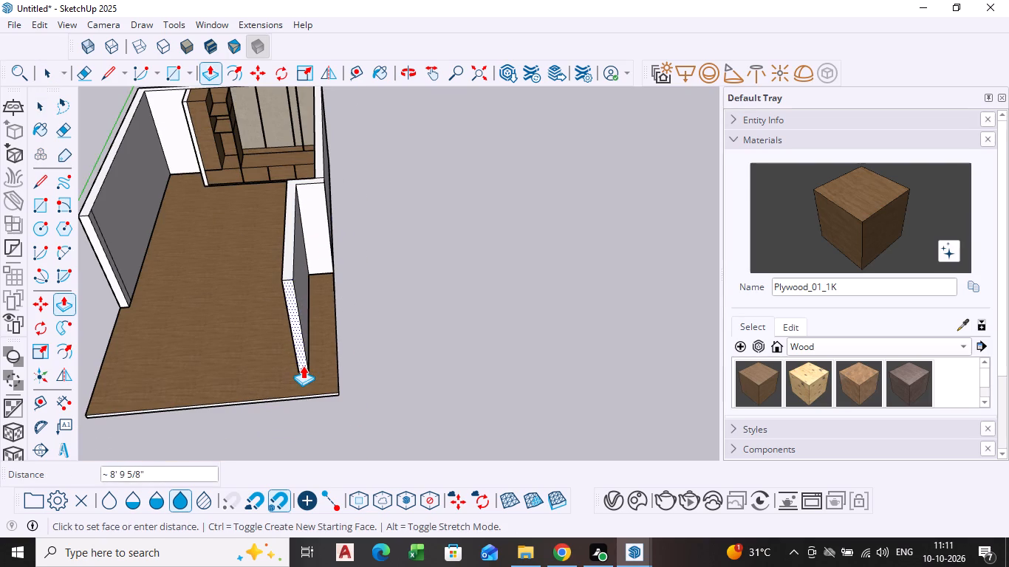
left_click(303, 387)
key("space")
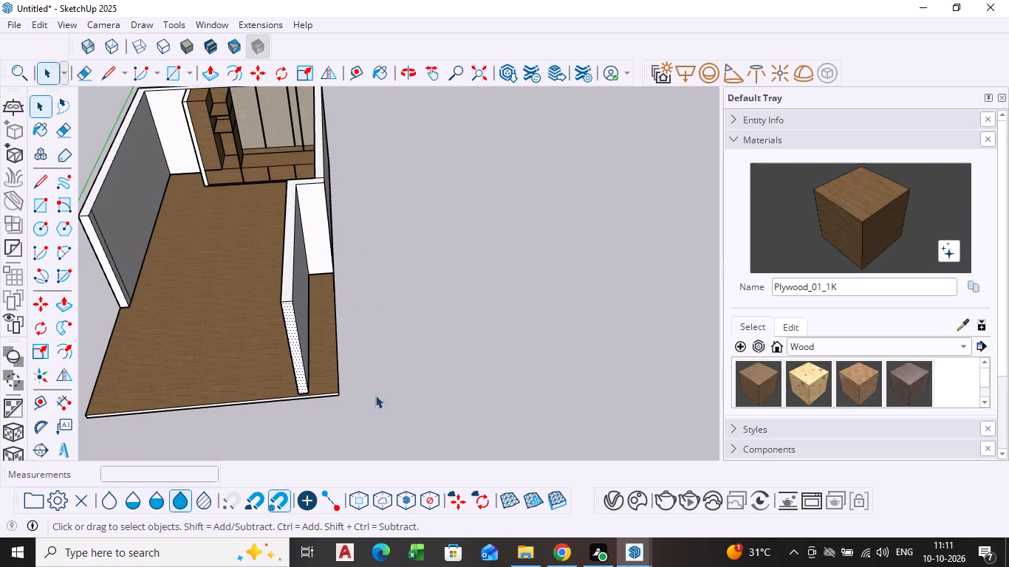
Examine the extended wall and the room from several angles.
middle_click_drag(230, 362, 322, 329)
scroll(329, 324, "down", 1)
scroll(307, 303, "up", 8)
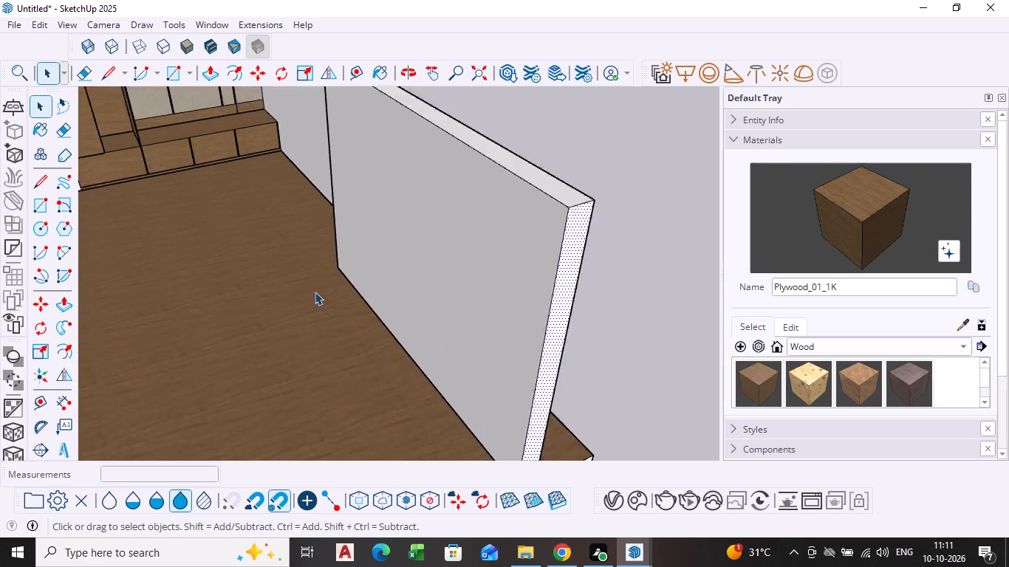
scroll(315, 292, "up", 1)
middle_click_drag(336, 325, 280, 374)
scroll(270, 300, "down", 3)
middle_click_drag(270, 300, 341, 346, "shift")
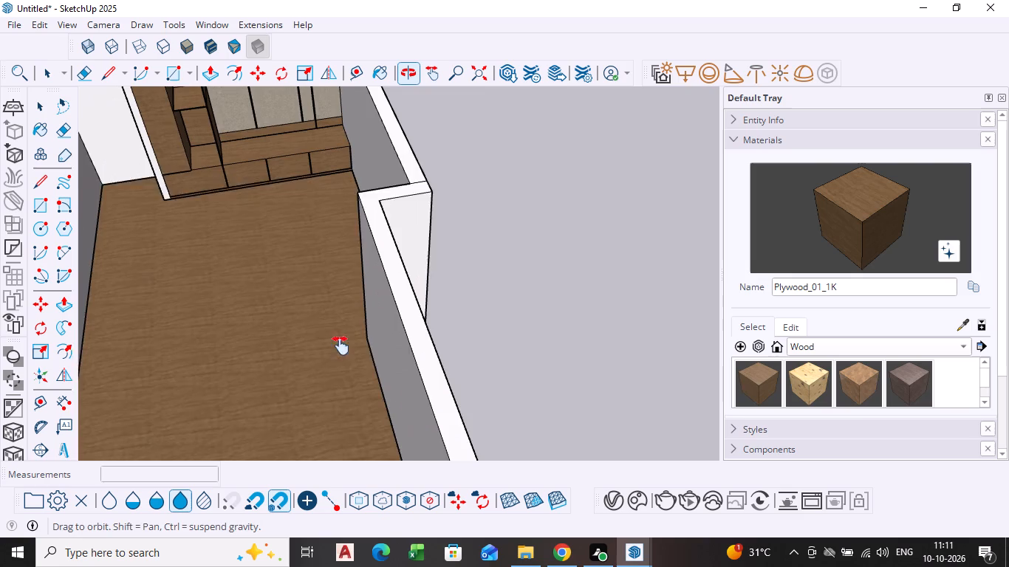
middle_click_drag(341, 346, 346, 408, "shift")
middle_click_drag(345, 404, 372, 283)
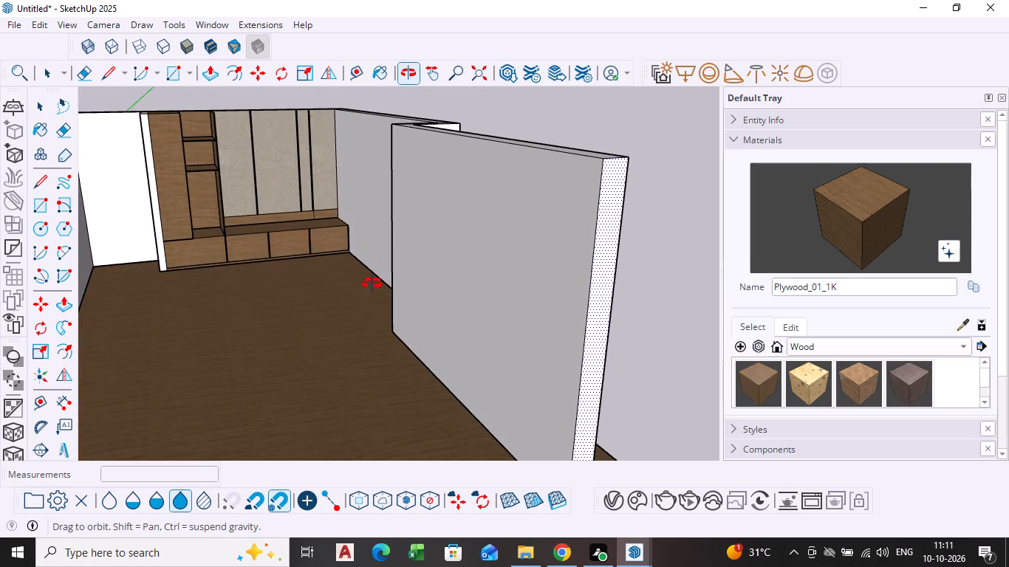
middle_click_drag(372, 283, 372, 283)
scroll(369, 317, "up", 3)
scroll(369, 320, "down", 4)
middle_click(362, 333)
scroll(360, 335, "down", 1)
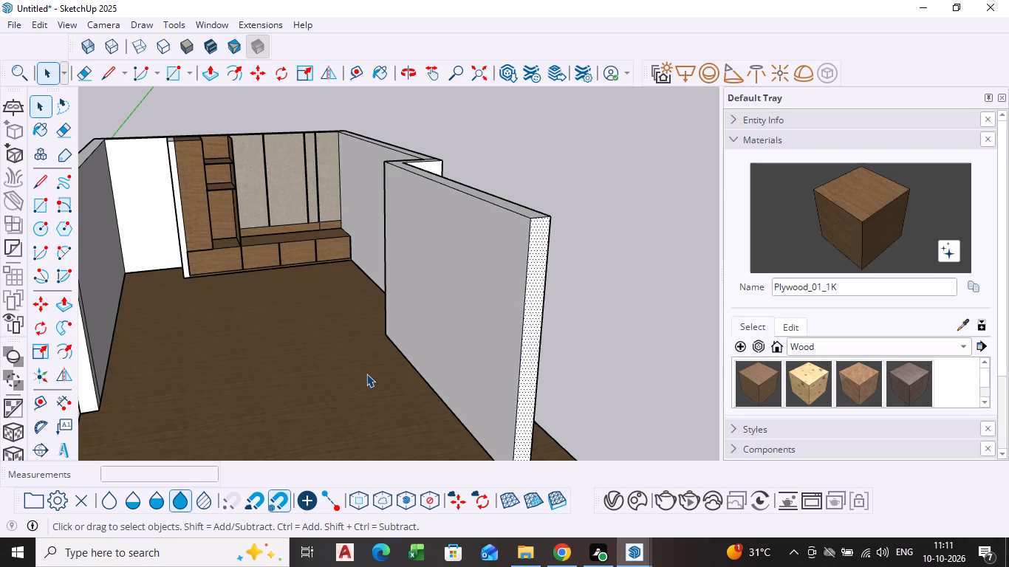
middle_click_drag(367, 371, 339, 366)
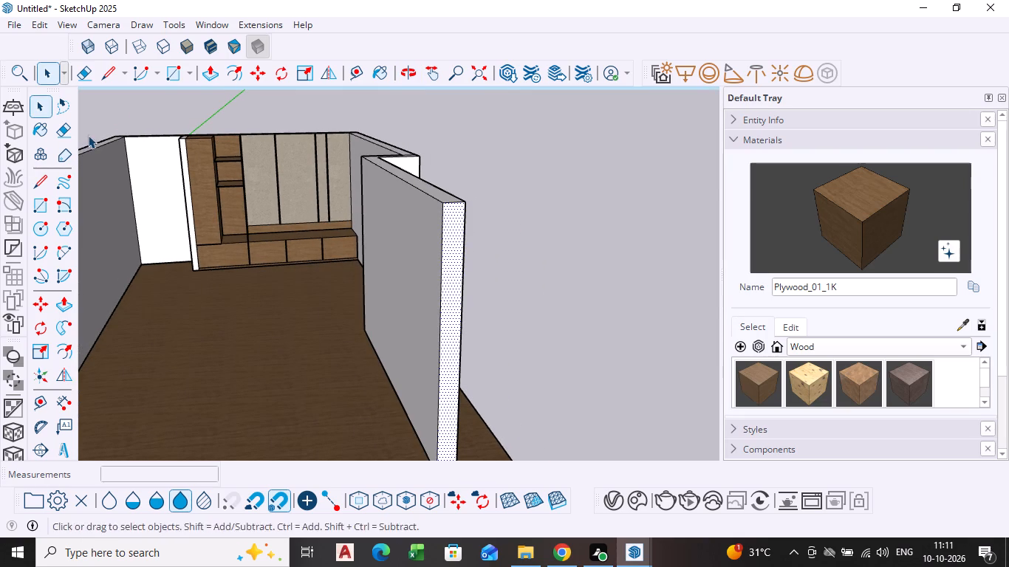
Draw a horizontal rectangle about 2' 4" by 3 3/4" on the extended wall's room-side face, near its top inner corner.
left_click(174, 80)
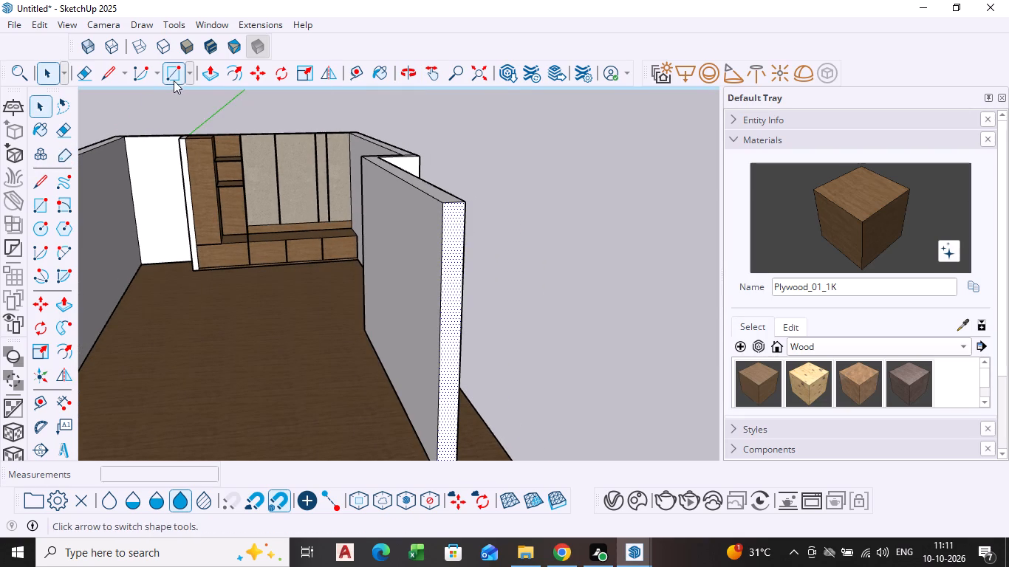
middle_click_drag(270, 198, 393, 221)
scroll(393, 221, "down", 1)
scroll(499, 231, "up", 8)
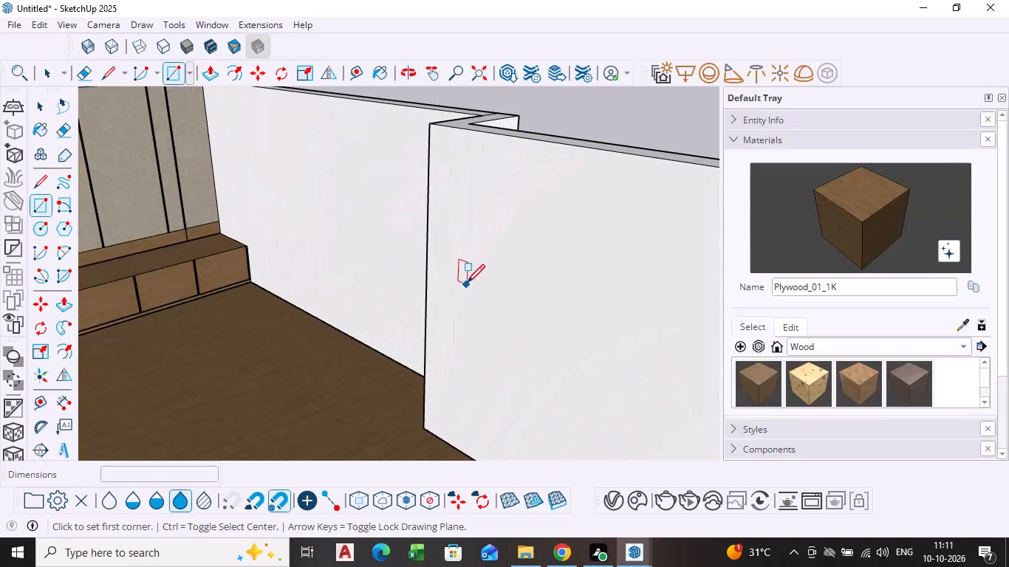
middle_click_drag(467, 284, 395, 261)
middle_click_drag(394, 321, 448, 307)
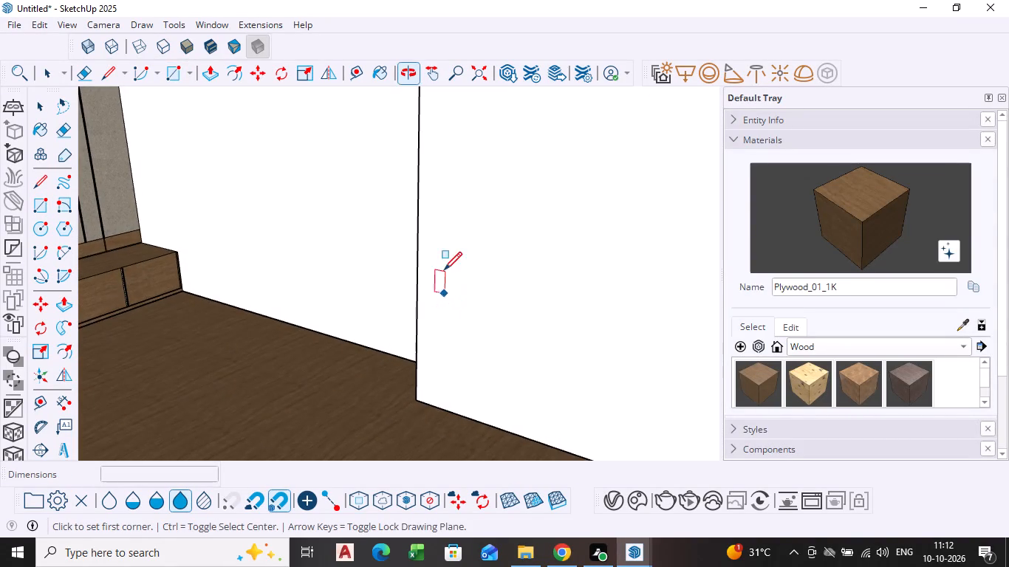
scroll(454, 231, "up", 2)
scroll(454, 229, "down", 7)
middle_click_drag(445, 233, 354, 258, "shift")
scroll(362, 178, "up", 4)
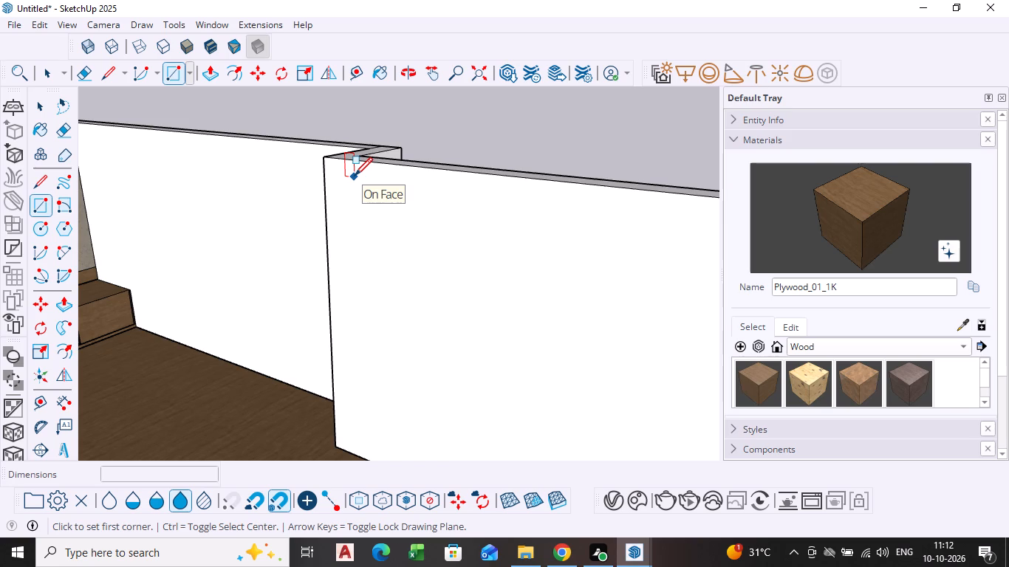
left_click(355, 177)
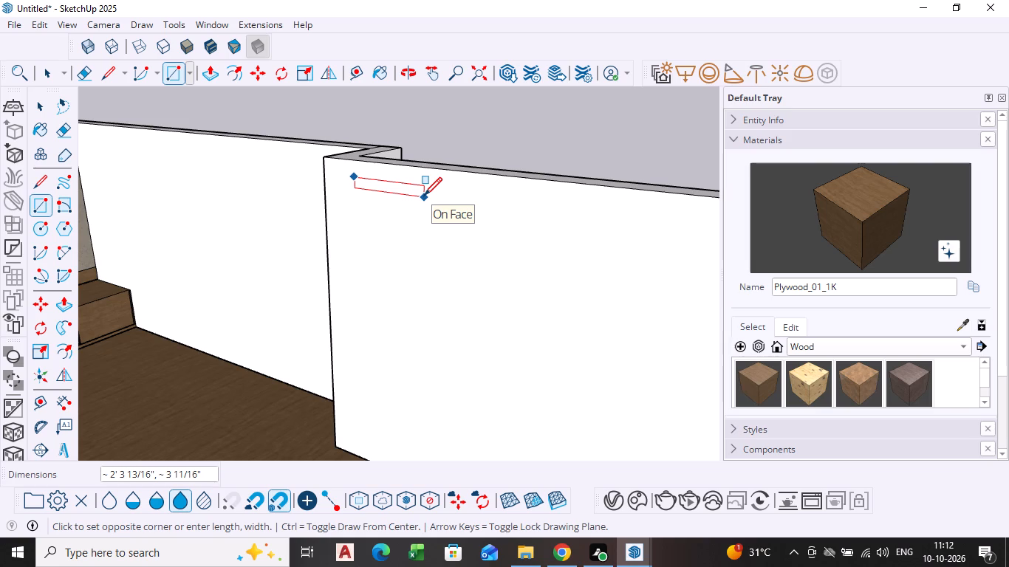
left_click(424, 197)
key("space")
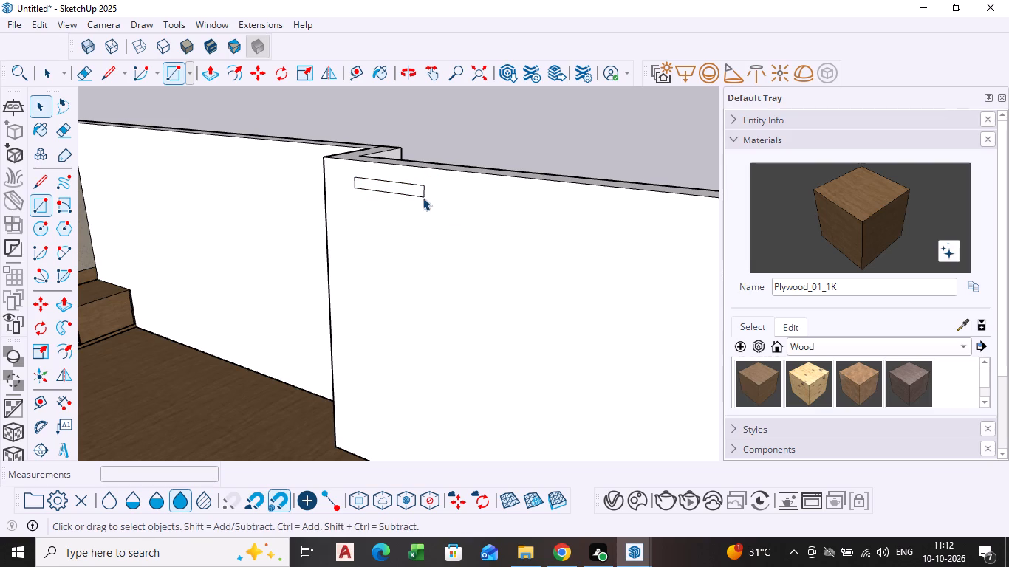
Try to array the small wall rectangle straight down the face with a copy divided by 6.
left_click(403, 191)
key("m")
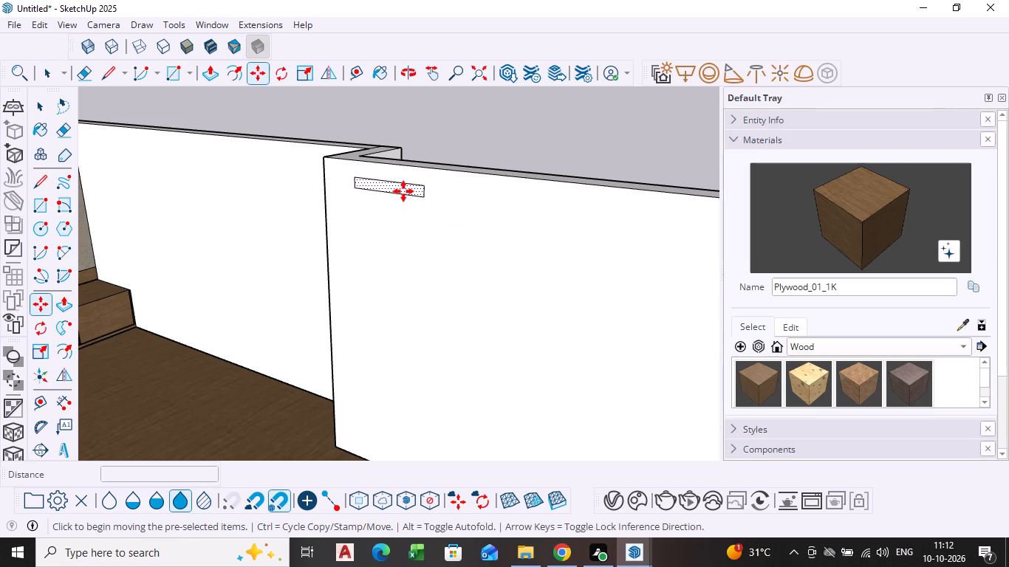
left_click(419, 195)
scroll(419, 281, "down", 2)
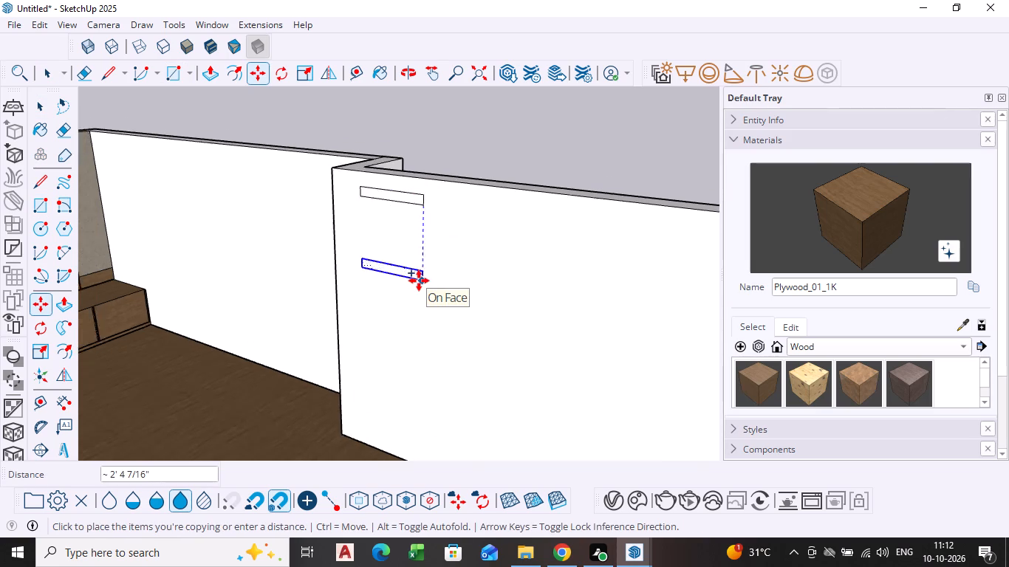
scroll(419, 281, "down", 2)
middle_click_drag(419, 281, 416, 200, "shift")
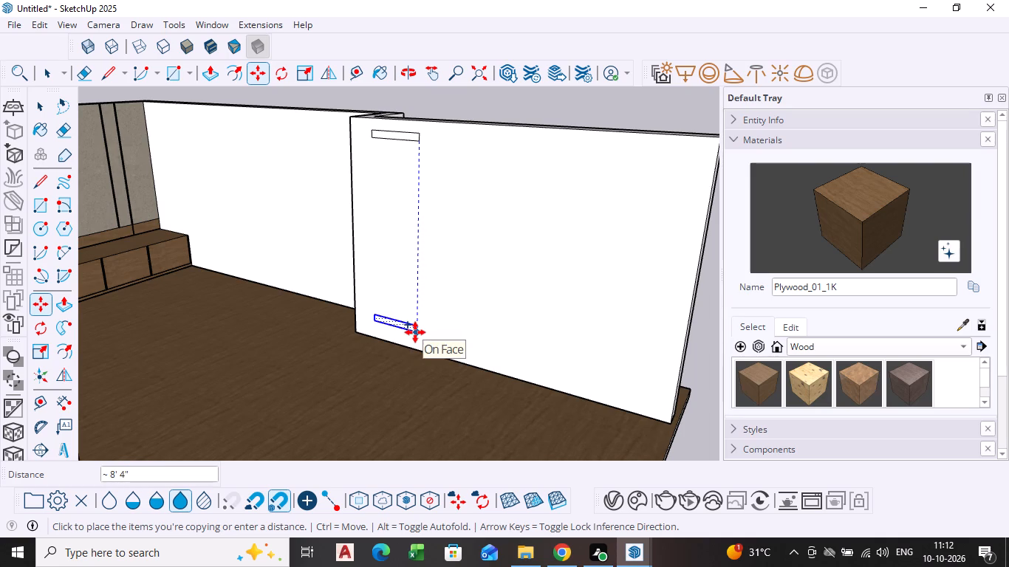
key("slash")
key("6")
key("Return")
Copy the small rectangle about 8' 3" straight down the wall face and divide that distance into 6 equal spaces.
scroll(415, 332, "down", 2)
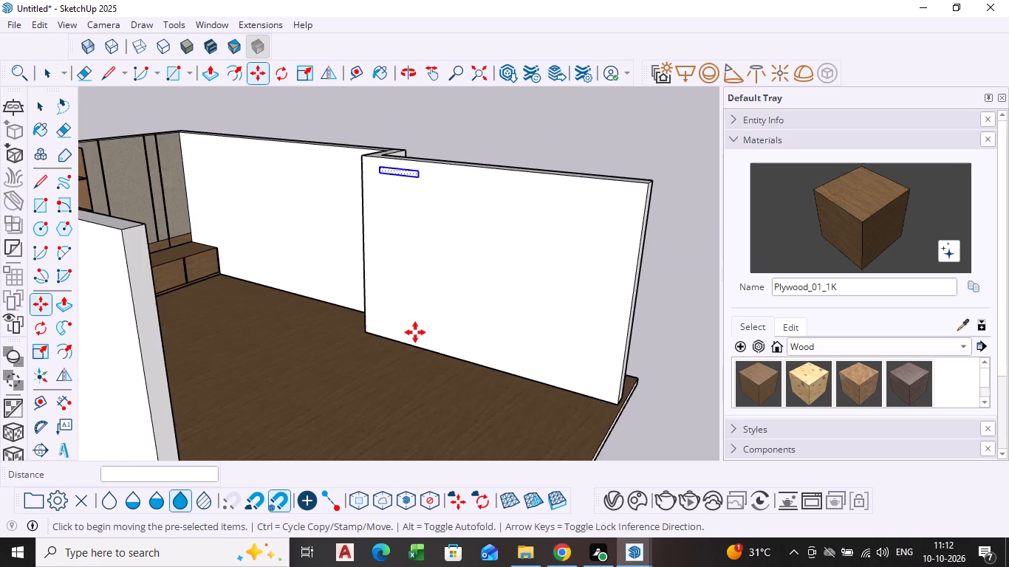
middle_click_drag(415, 332, 345, 323)
scroll(370, 161, "up", 2)
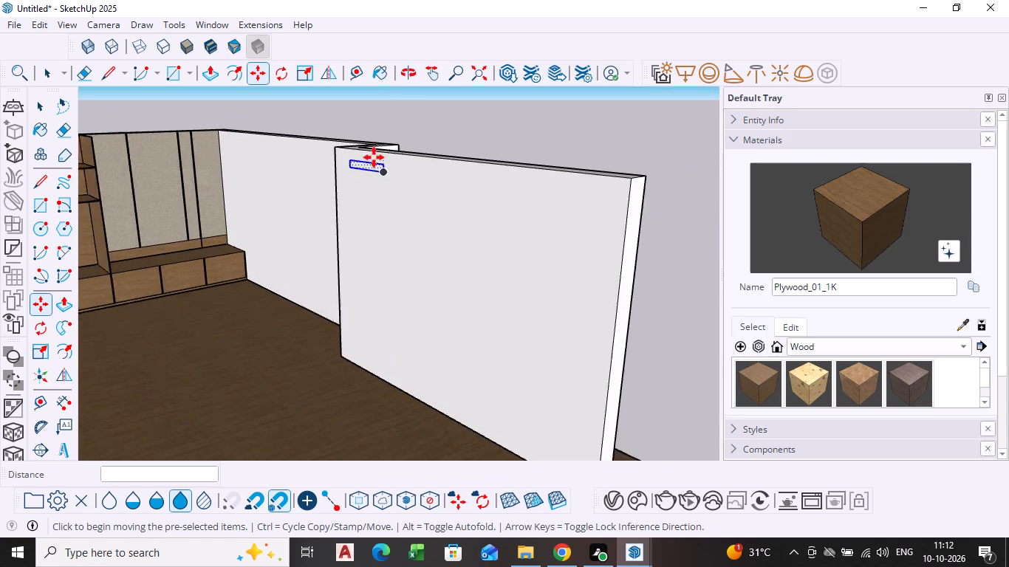
scroll(374, 157, "up", 2)
left_click(383, 173)
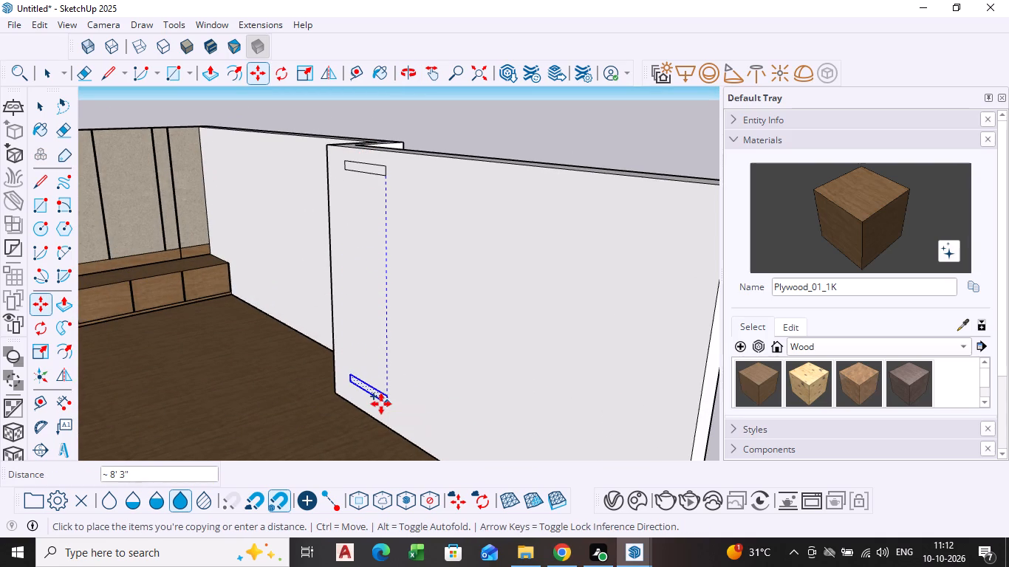
left_click(380, 404)
type("/6")
key("Return")
key("space")
Push/Pull the topmost small rectangle 2' out from the wall into the room as a shelf.
scroll(451, 214, "down", 1)
middle_click_drag(448, 216, 410, 237)
scroll(328, 221, "up", 3)
left_click(341, 178)
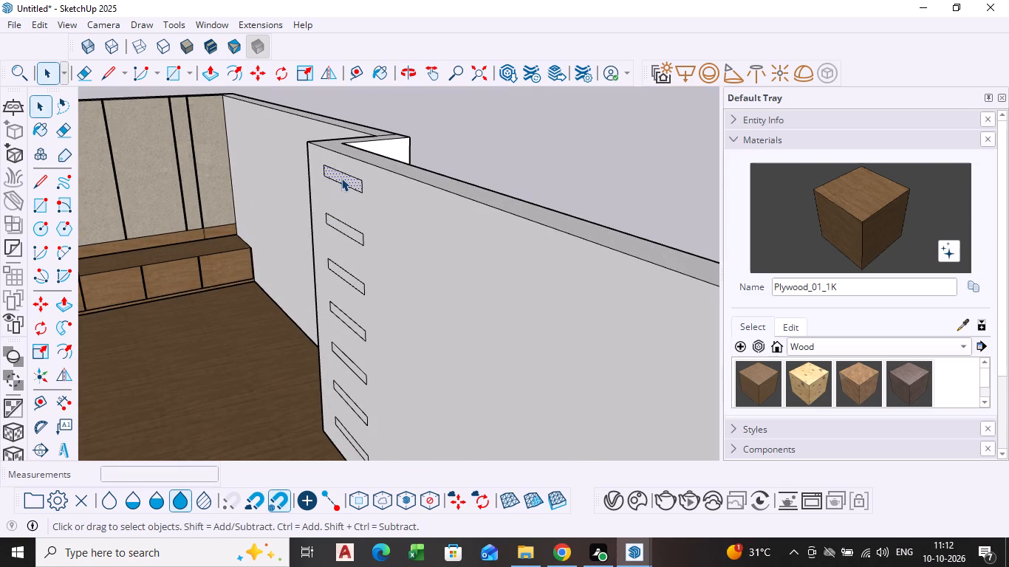
key("p")
left_click(341, 178)
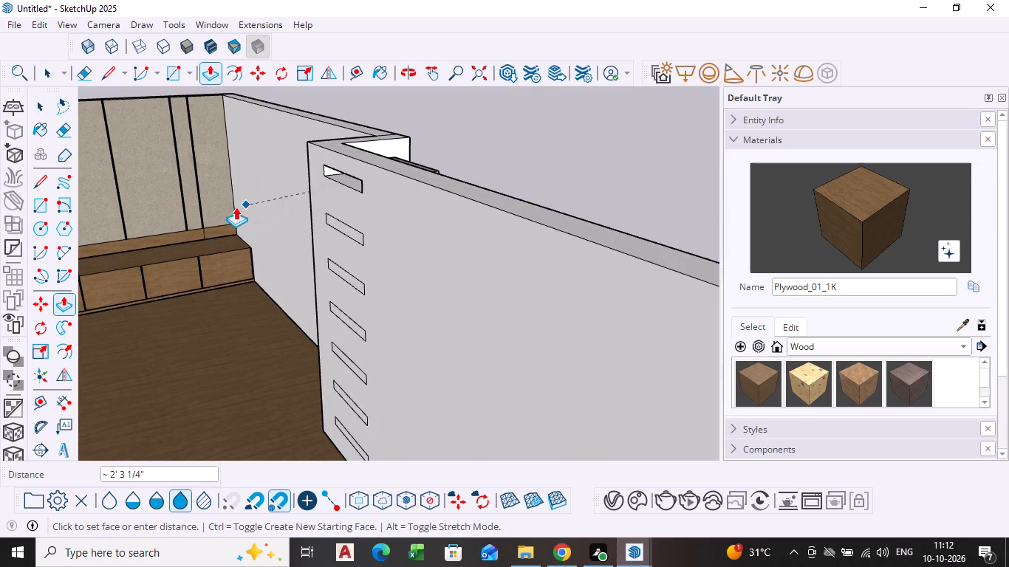
scroll(169, 215, "down", 8)
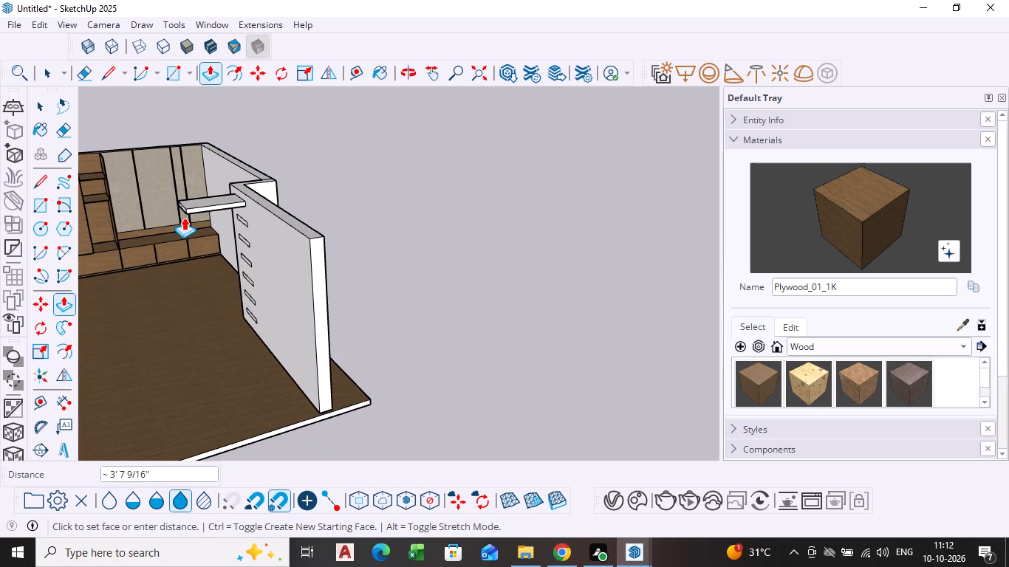
scroll(177, 217, "down", 4)
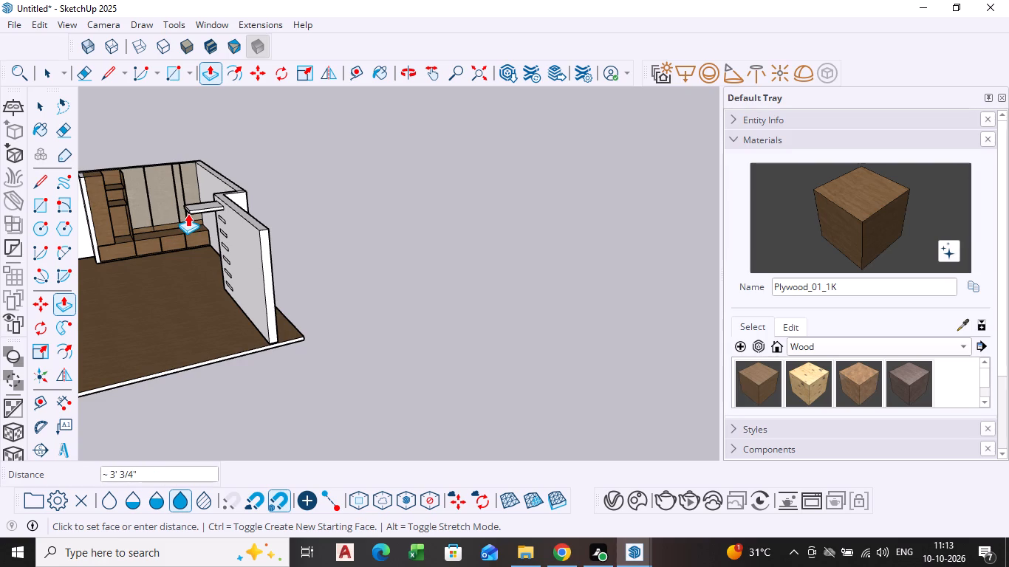
type("2'")
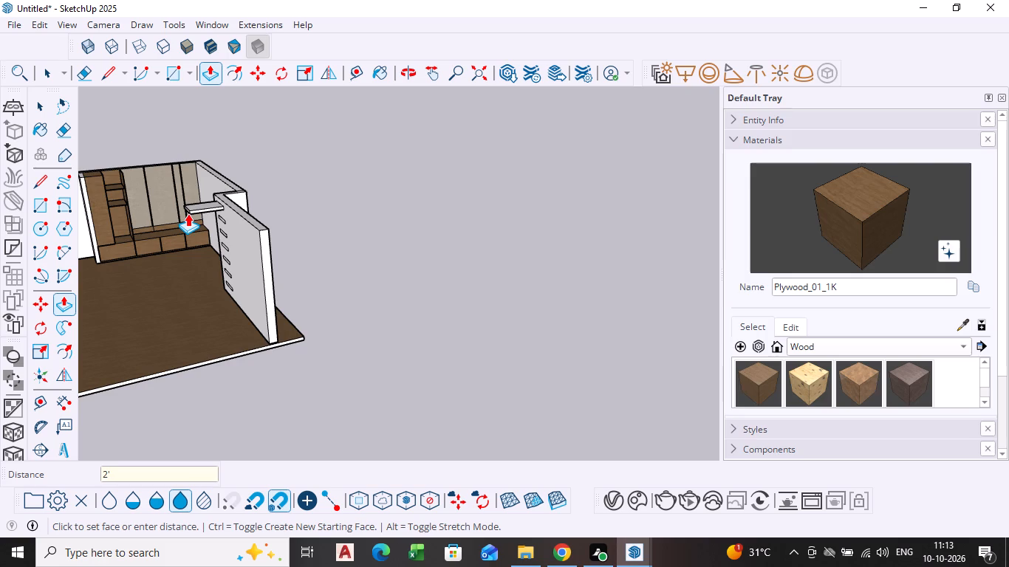
key("Return")
Extend the top shelf's end face another 1' into the room with Push/Pull.
middle_click(191, 219)
scroll(191, 219, "up", 9)
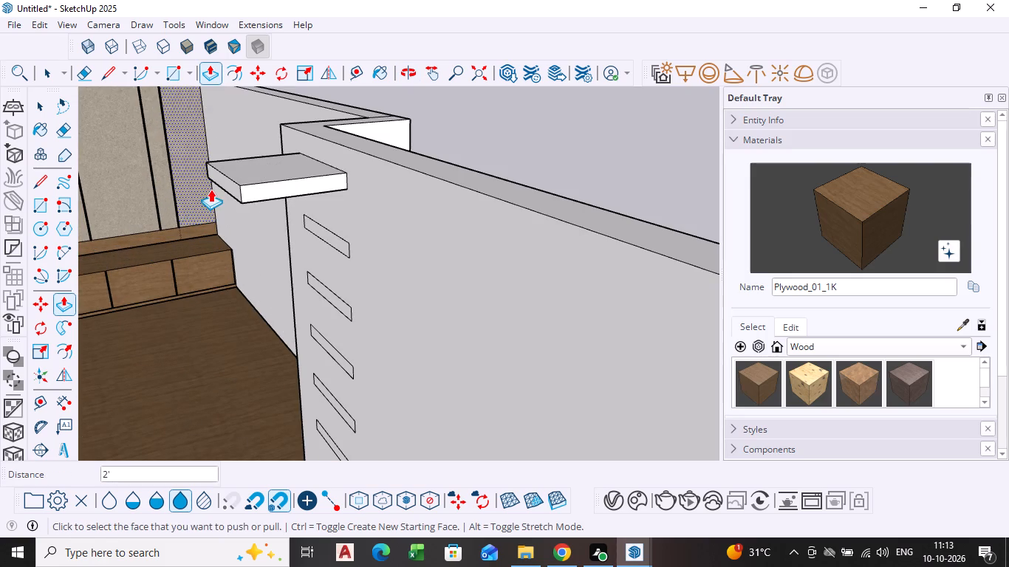
key("space")
left_click(218, 181)
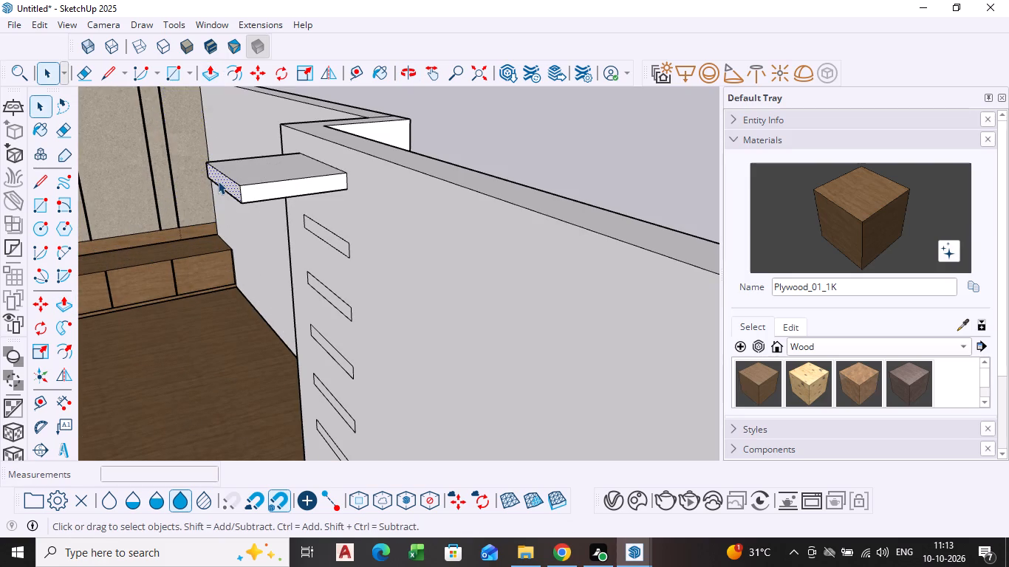
key("p")
left_click(218, 181)
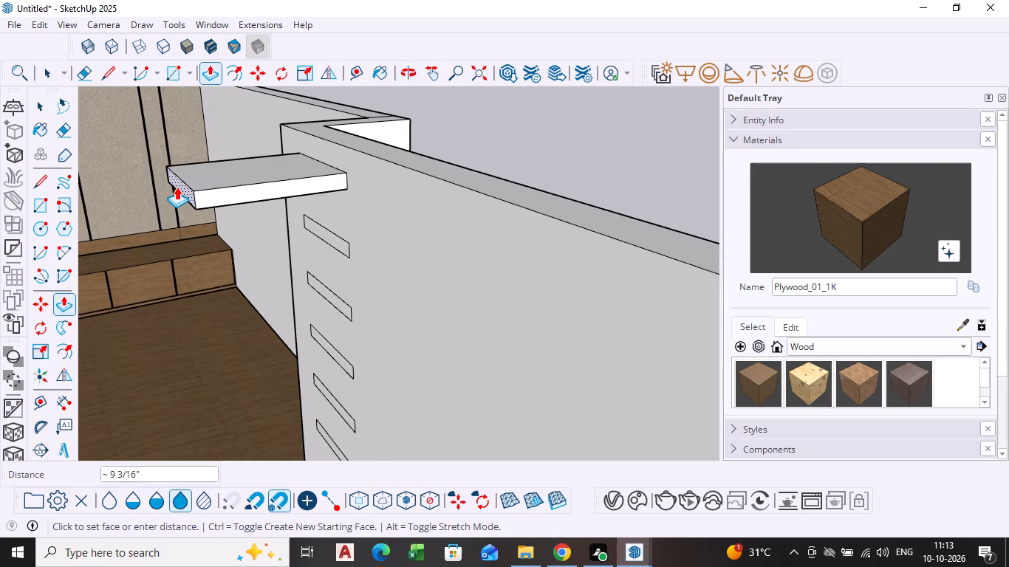
type("1;")
key("BackSpace")
key("apostrophe")
key("Return")
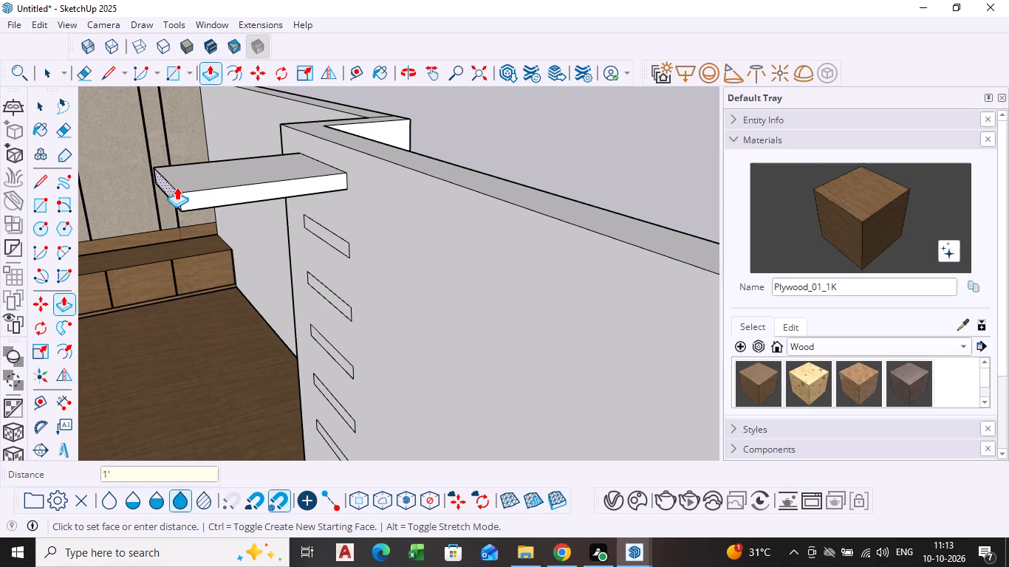
Push/Pull the second rectangle from the top 3' out from the wall.
scroll(177, 189, "down", 6)
scroll(247, 219, "up", 5)
key("space")
left_click(336, 222)
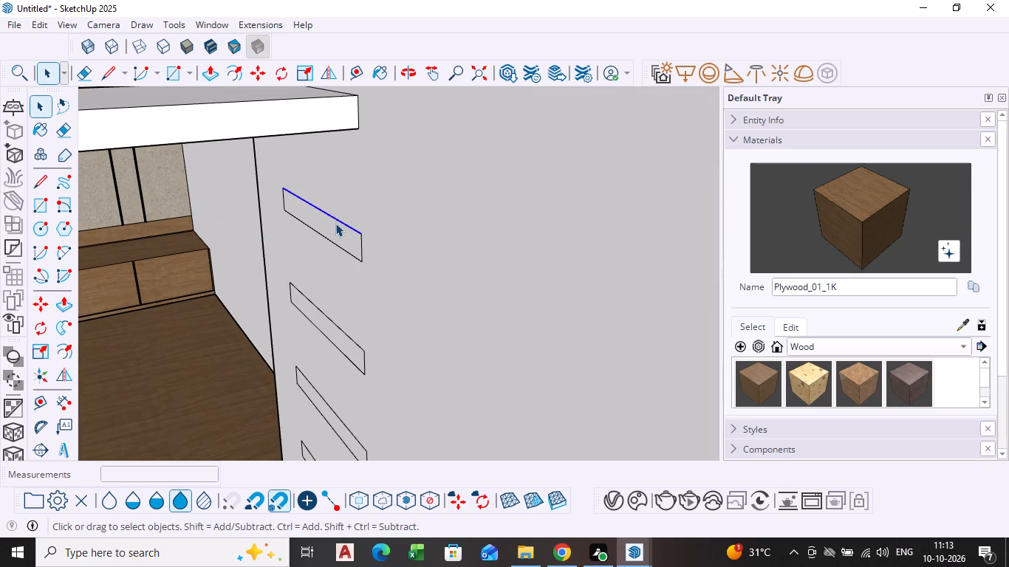
left_click(333, 230)
key("p")
left_click(333, 230)
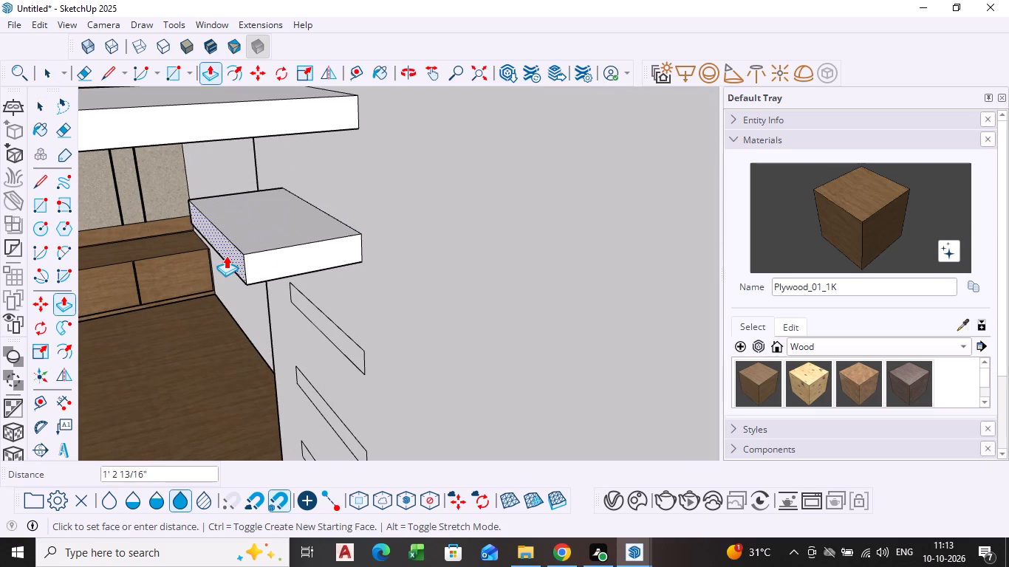
type("3'")
key("Return")
Repeat the 3' Push/Pull on the remaining five rectangles down the wall to form matching shelves.
scroll(224, 256, "down", 8)
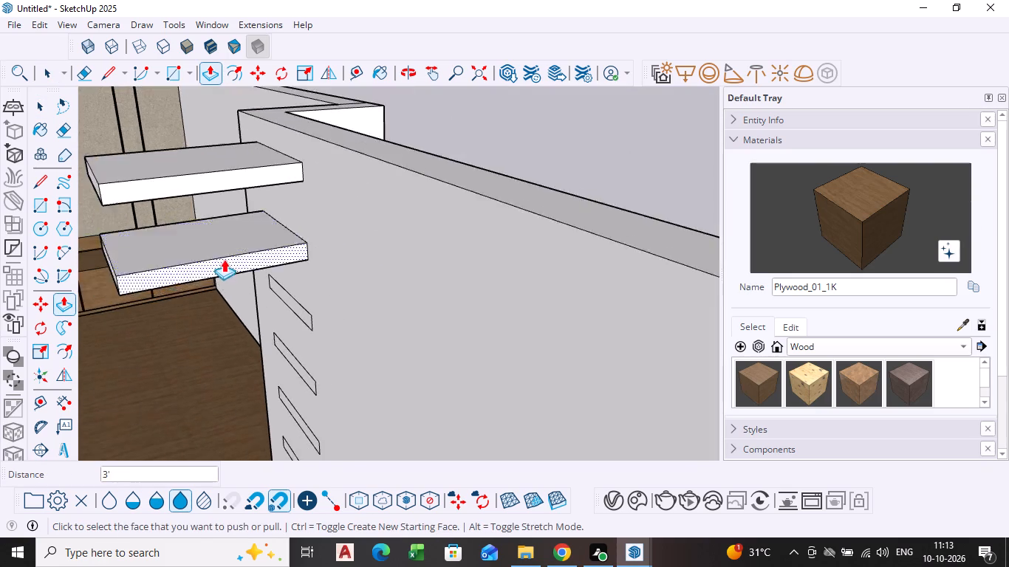
scroll(224, 259, "down", 5)
scroll(264, 306, "up", 10)
double_click(247, 294)
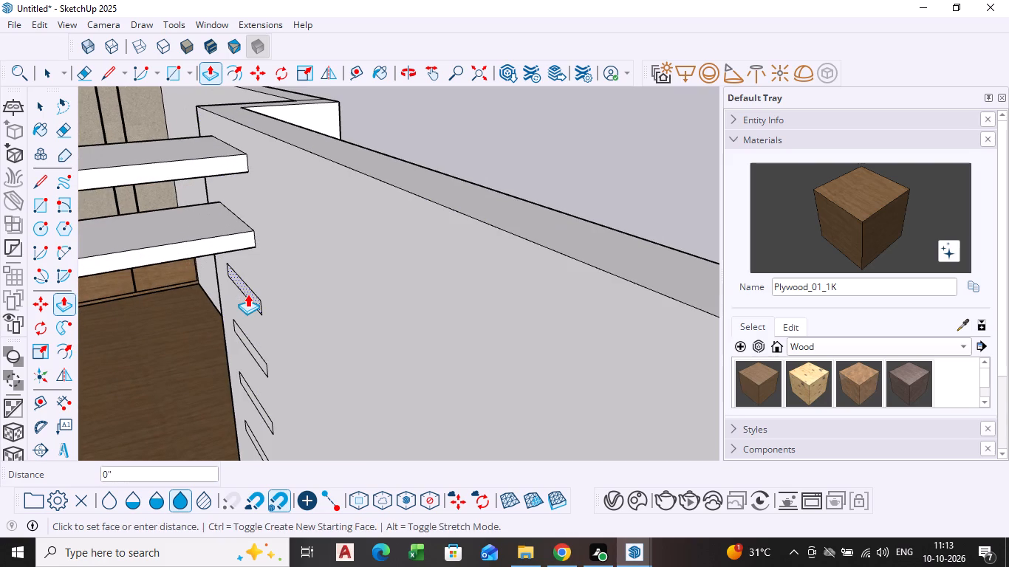
scroll(247, 296, "down", 4)
middle_click_drag(244, 342, 251, 275)
scroll(251, 273, "up", 5)
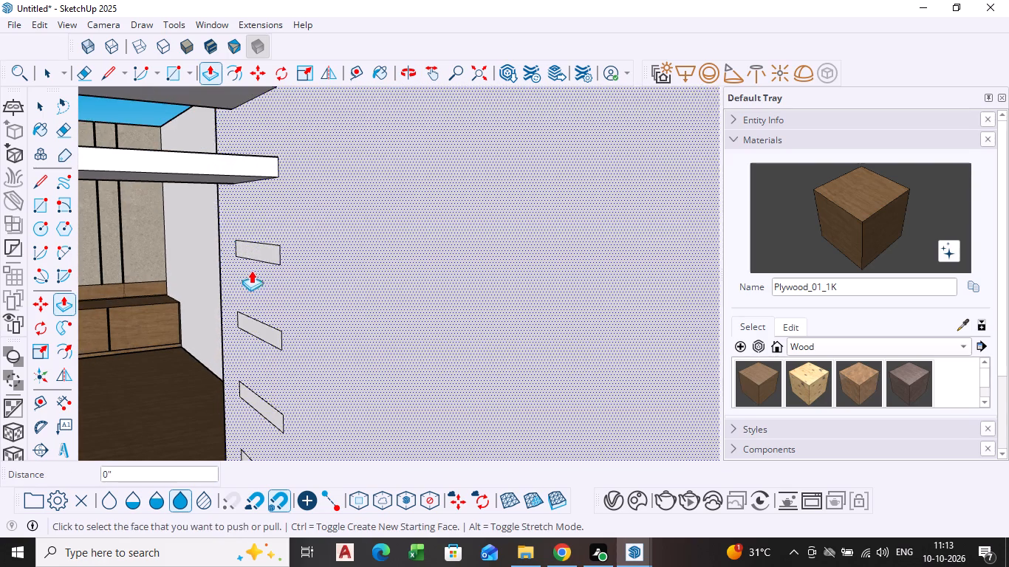
double_click(259, 247)
double_click(264, 326)
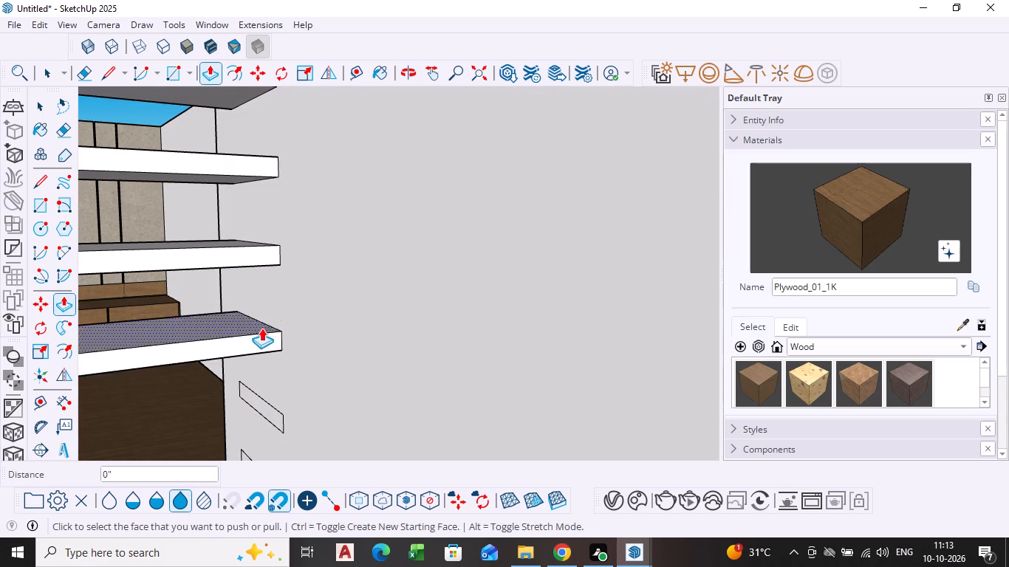
scroll(261, 329, "down", 6)
middle_click_drag(255, 354, 287, 231)
scroll(282, 283, "up", 3)
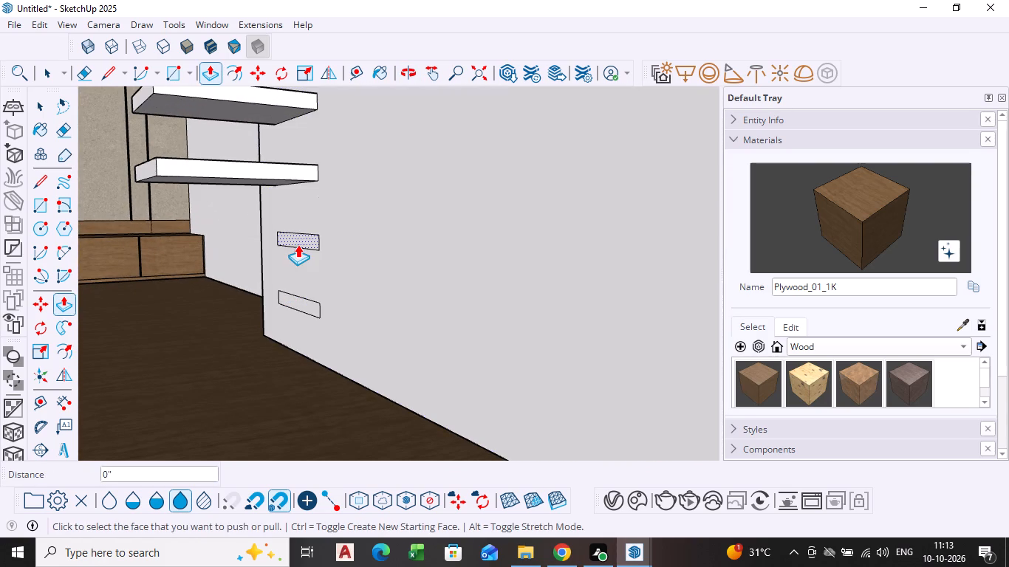
double_click(298, 234)
double_click(298, 301)
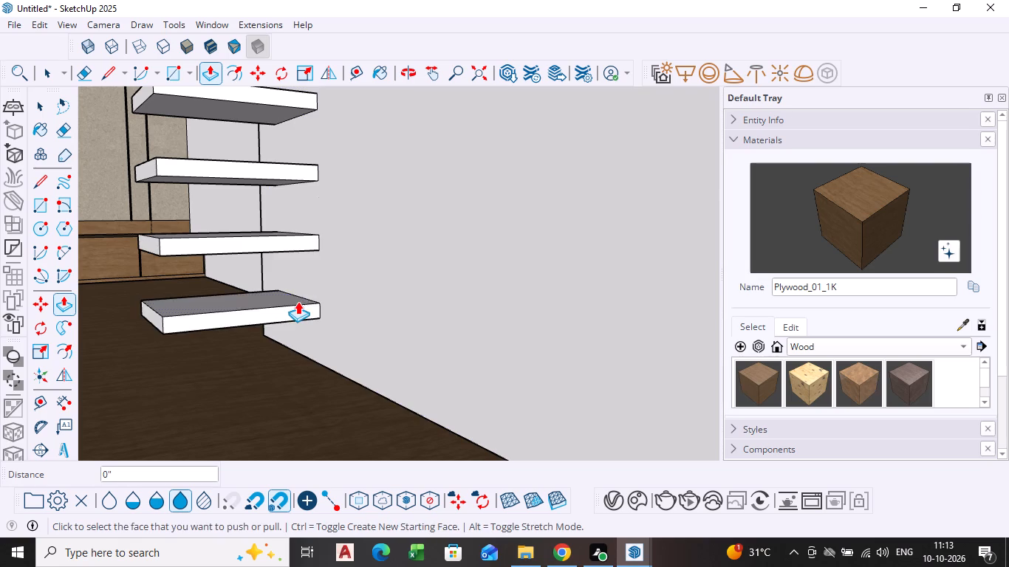
scroll(256, 293, "down", 9)
middle_click_drag(253, 298, 234, 325)
key("space")
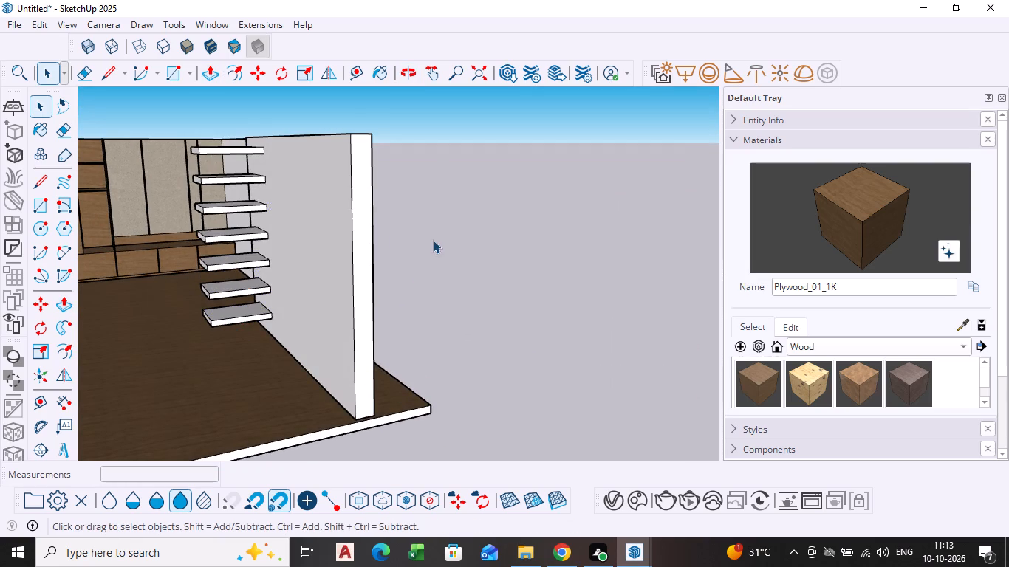
left_click(433, 240)
Examine the projecting shelves, the side wall and the whole room from several angles.
scroll(302, 278, "down", 3)
middle_click(302, 278)
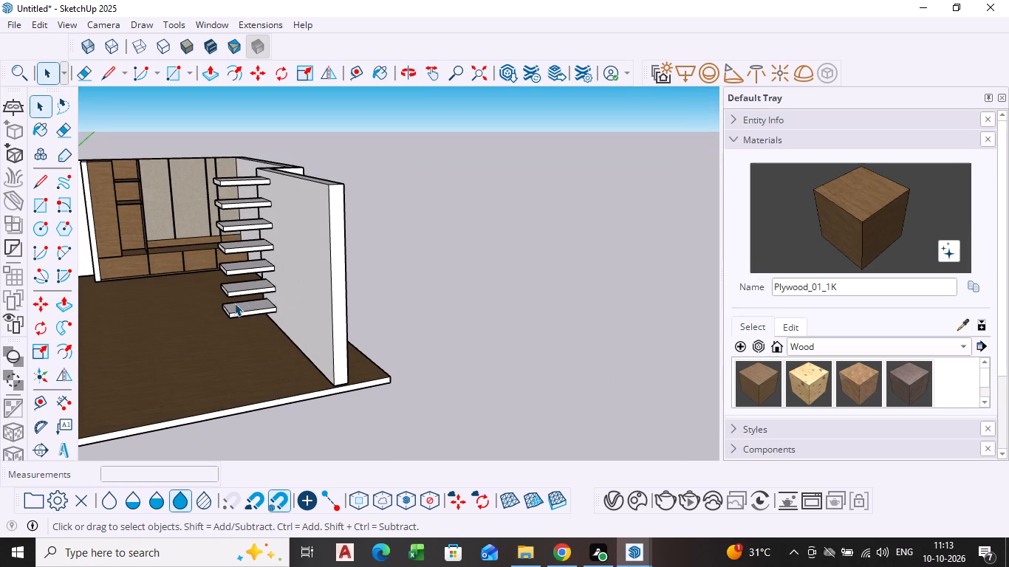
scroll(234, 303, "down", 4)
middle_click_drag(234, 303, 217, 311)
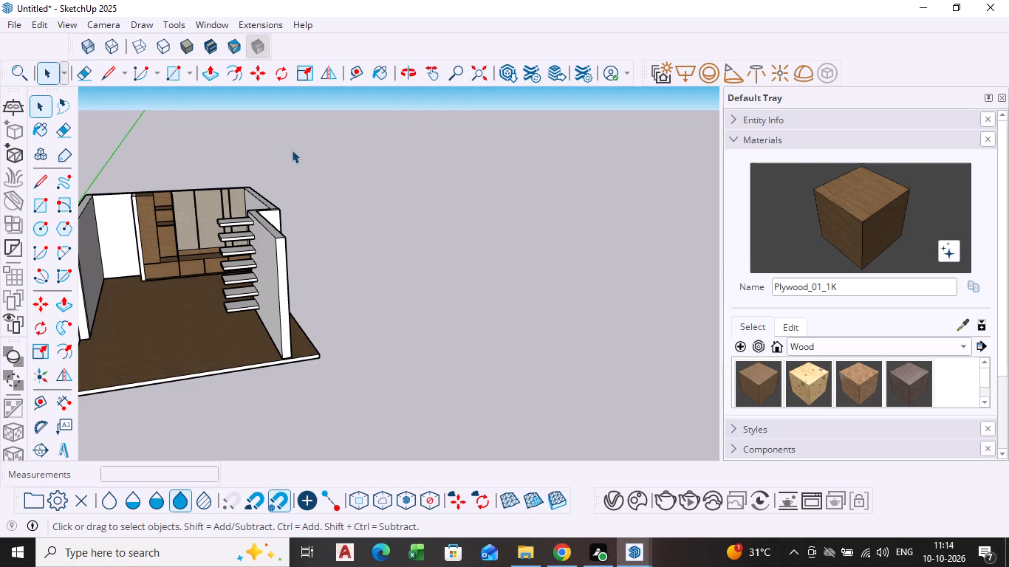
scroll(352, 194, "down", 2)
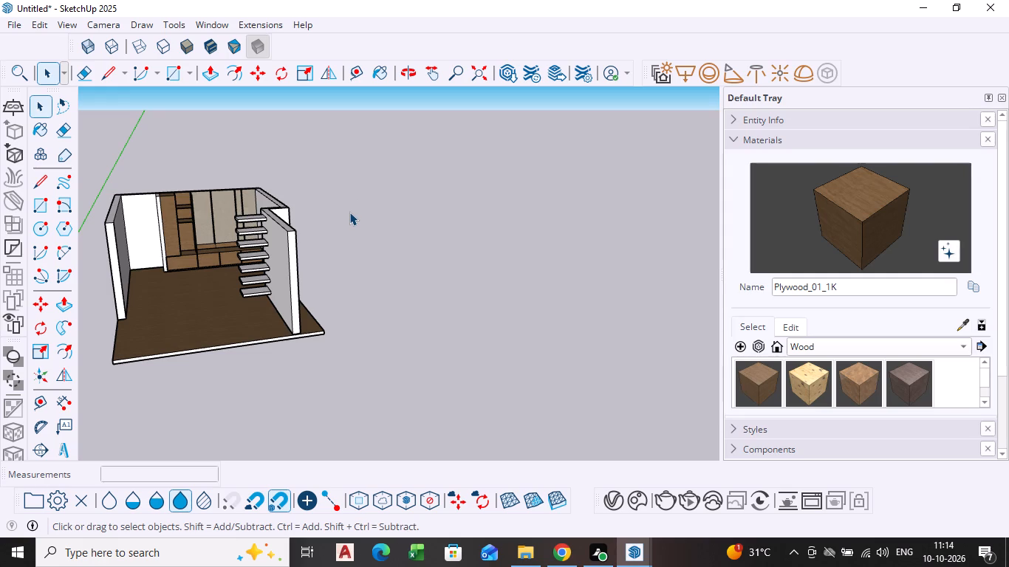
scroll(238, 371, "down", 1)
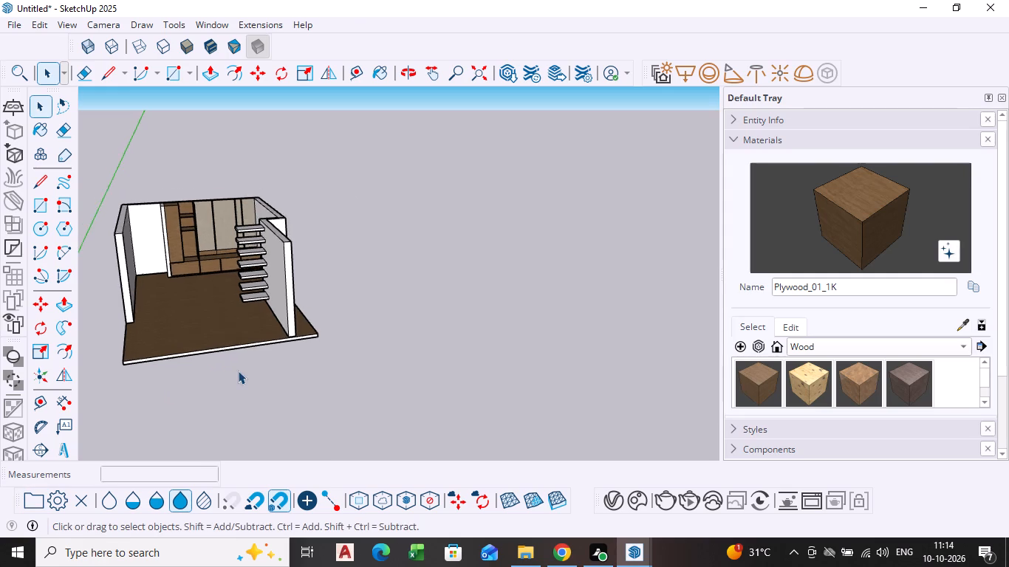
middle_click_drag(238, 371, 339, 418)
scroll(294, 377, "up", 8)
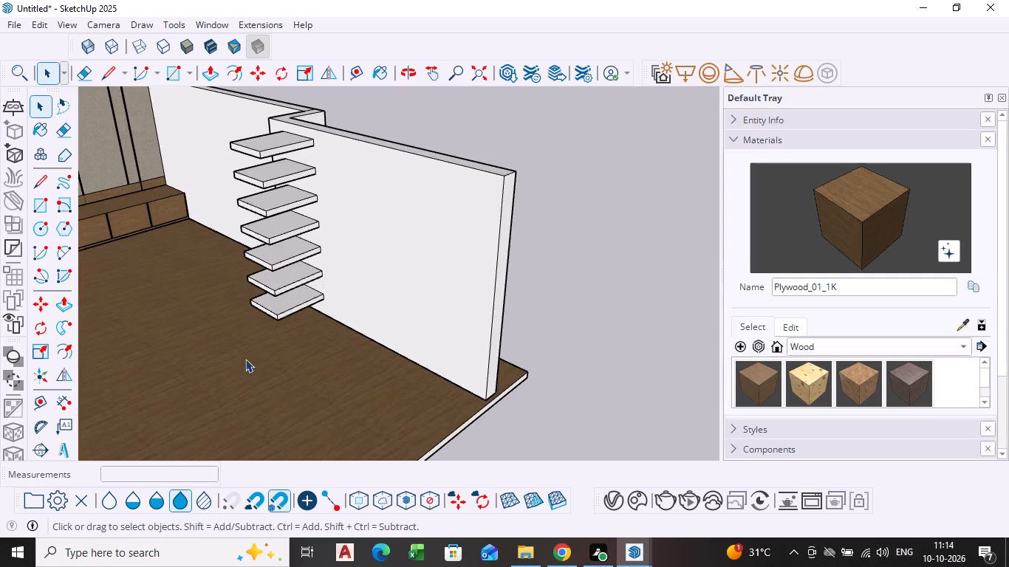
middle_click_drag(245, 359, 244, 371)
scroll(316, 391, "down", 1)
middle_click_drag(316, 391, 308, 391)
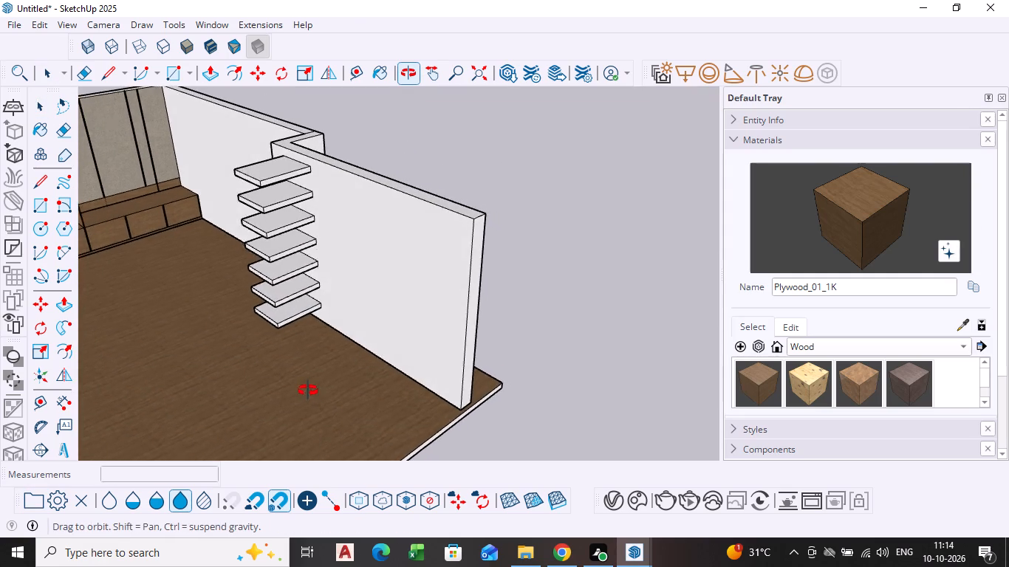
middle_click_drag(308, 391, 378, 384)
scroll(249, 383, "up", 3)
middle_click_drag(249, 394, 264, 395)
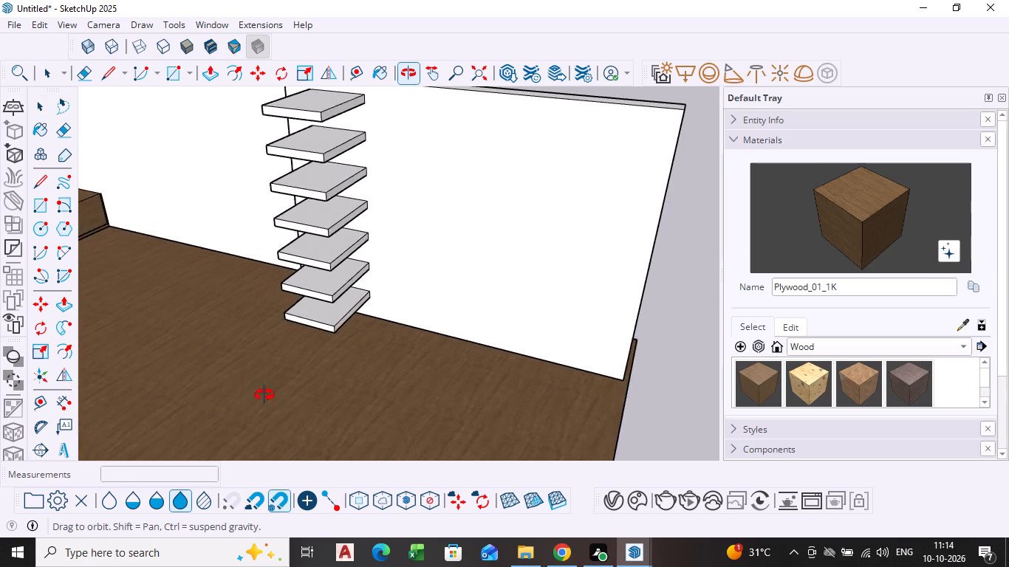
middle_click_drag(264, 395, 342, 396)
Draw a narrow rectangle about 7 1/4" by 2' 10" on the floor beside the free ends of the projecting shelves.
scroll(342, 396, "up", 4)
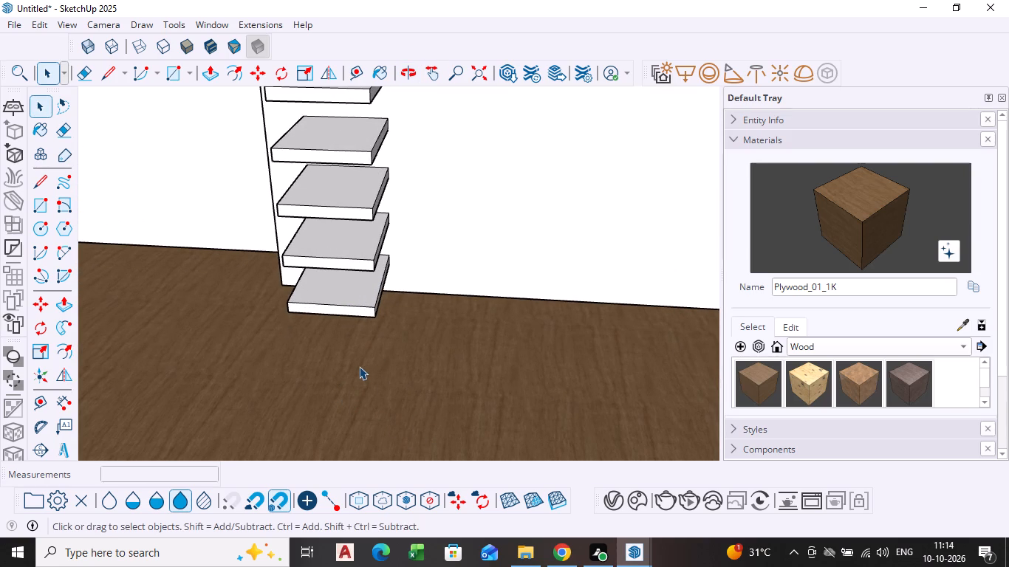
left_click(41, 198)
middle_click_drag(324, 337, 271, 334)
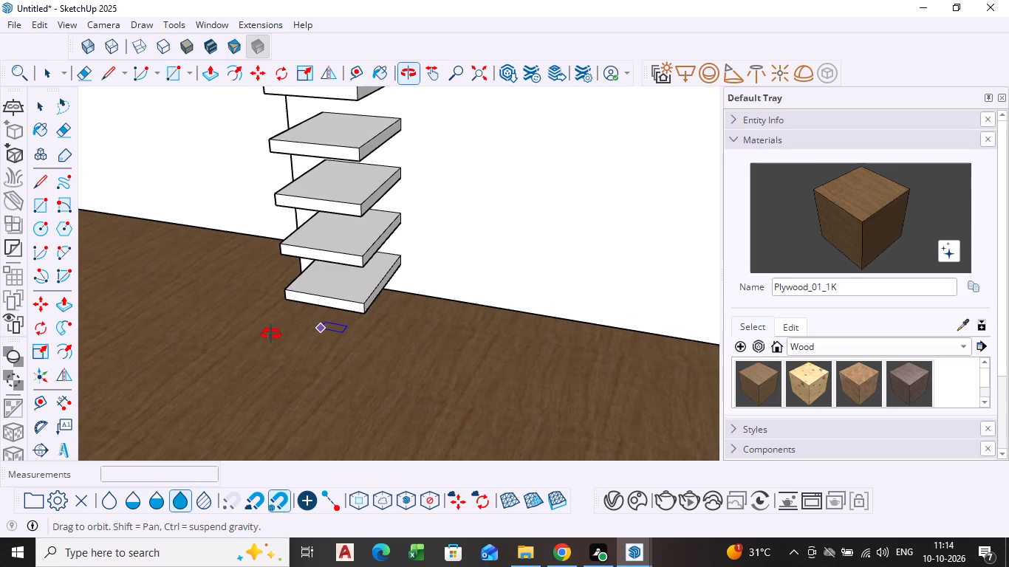
middle_click_drag(271, 334, 270, 334)
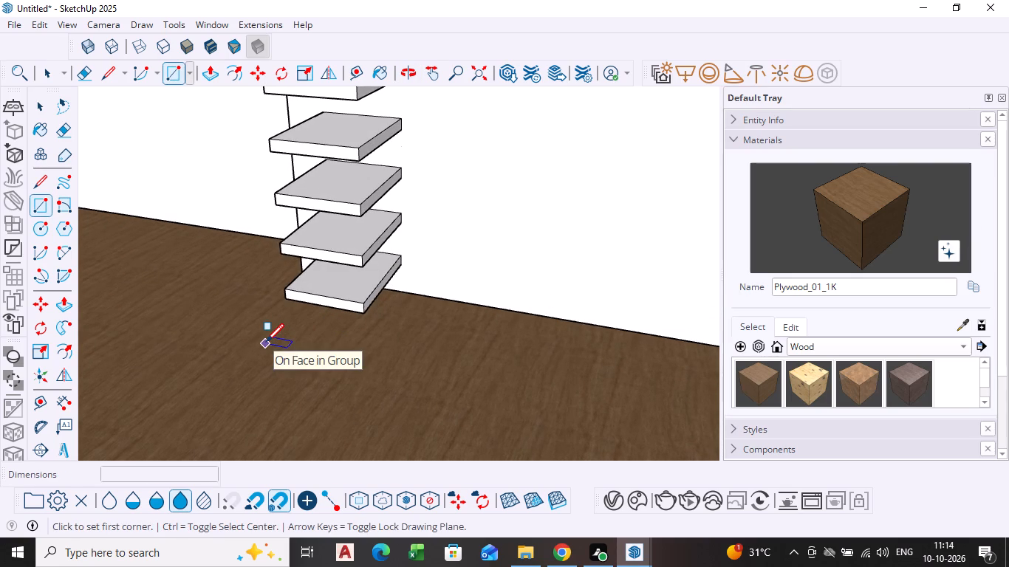
left_click(266, 343)
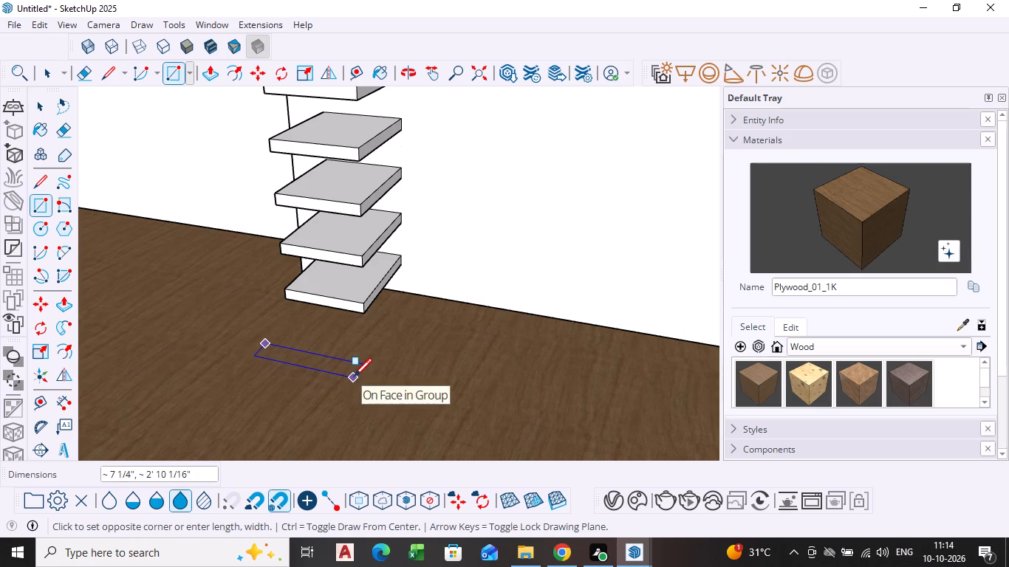
left_click(356, 375)
key("space")
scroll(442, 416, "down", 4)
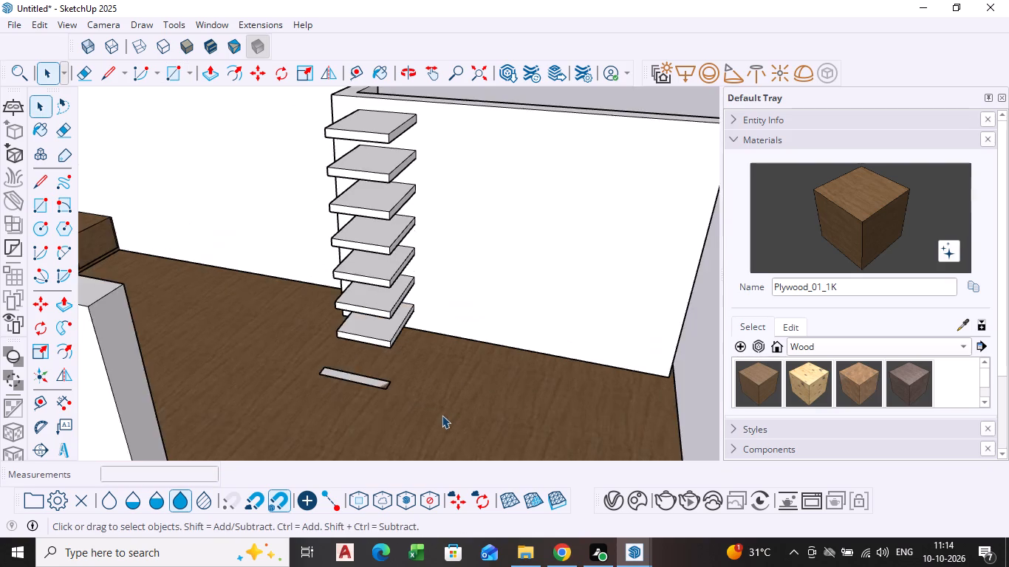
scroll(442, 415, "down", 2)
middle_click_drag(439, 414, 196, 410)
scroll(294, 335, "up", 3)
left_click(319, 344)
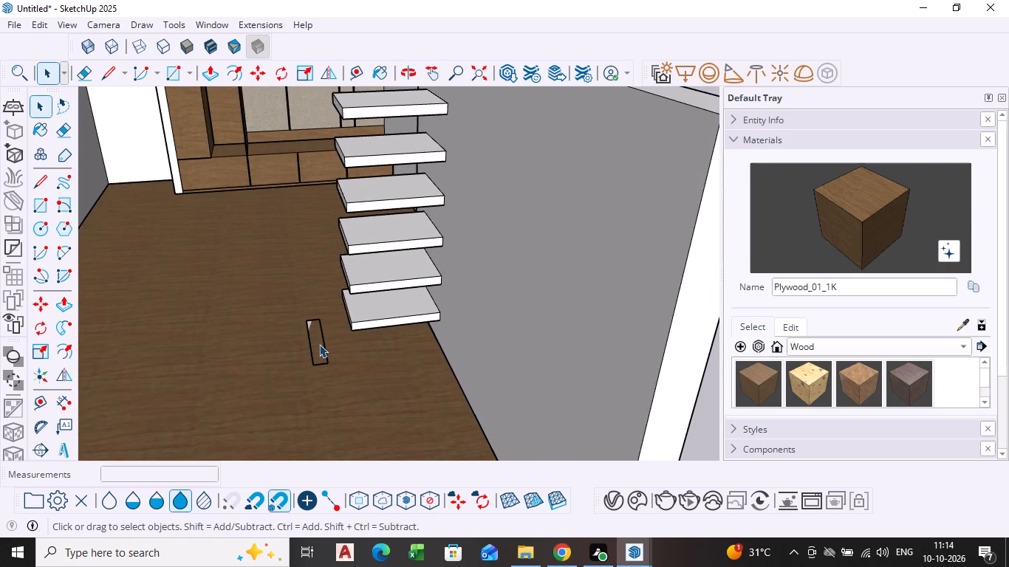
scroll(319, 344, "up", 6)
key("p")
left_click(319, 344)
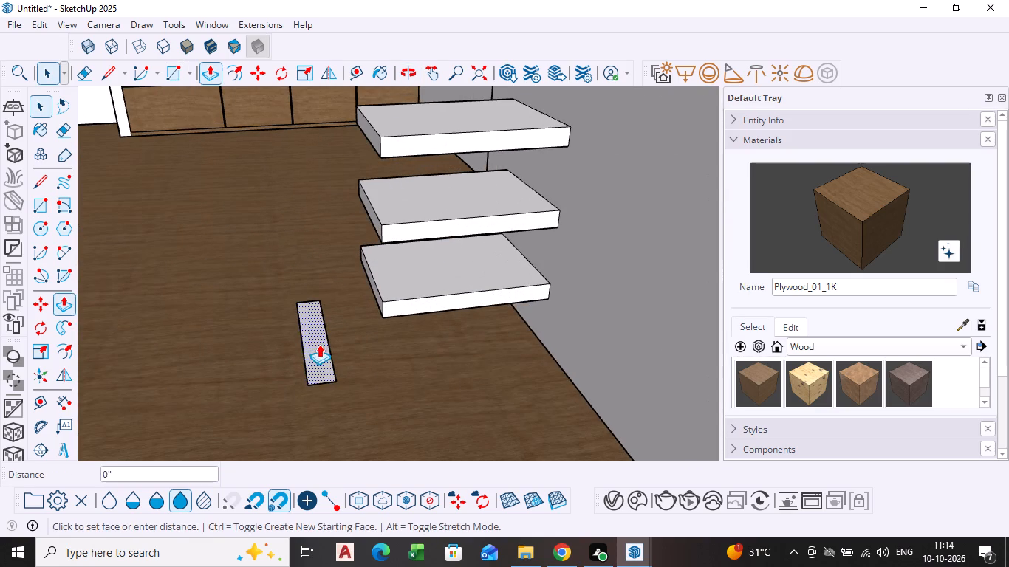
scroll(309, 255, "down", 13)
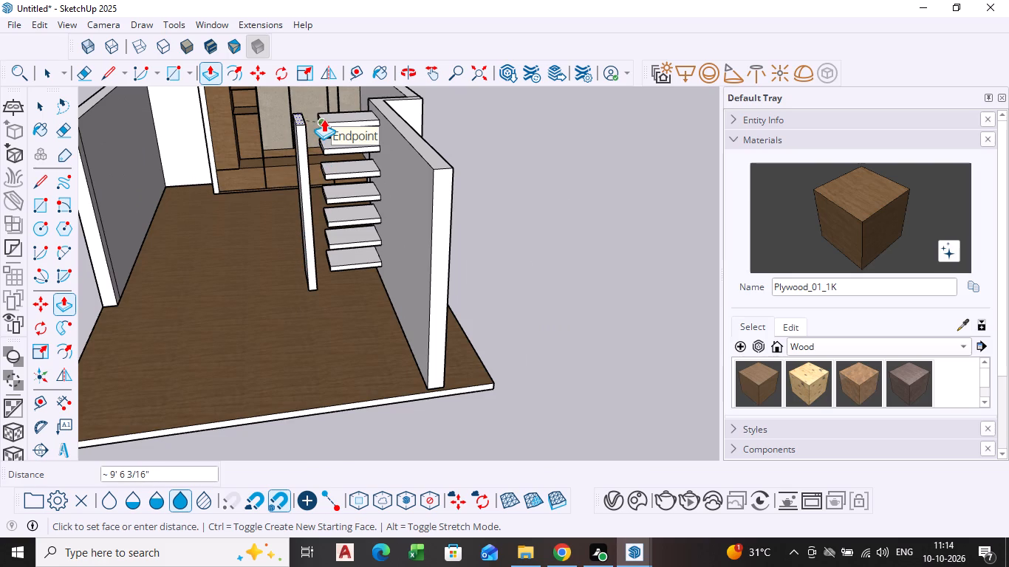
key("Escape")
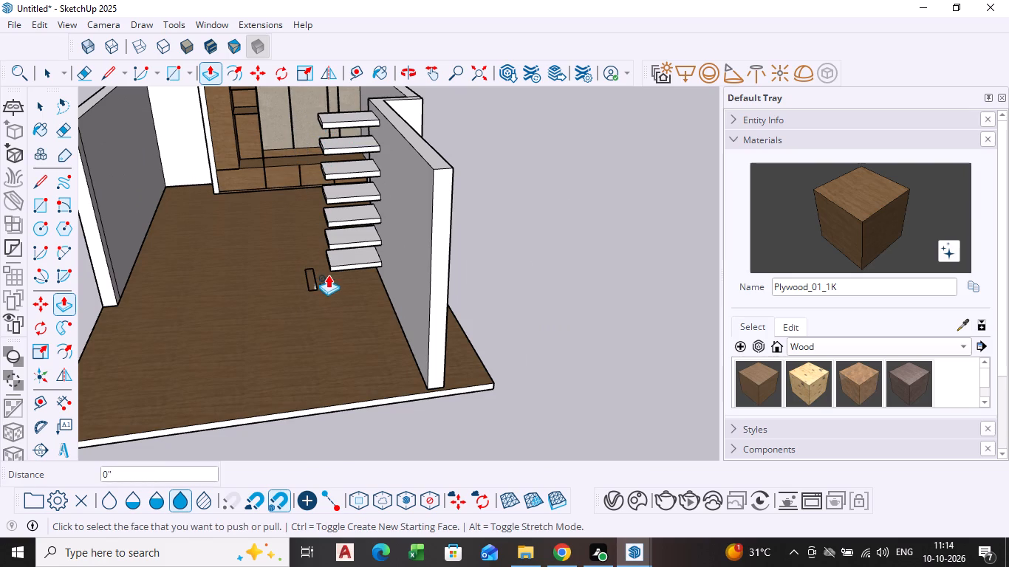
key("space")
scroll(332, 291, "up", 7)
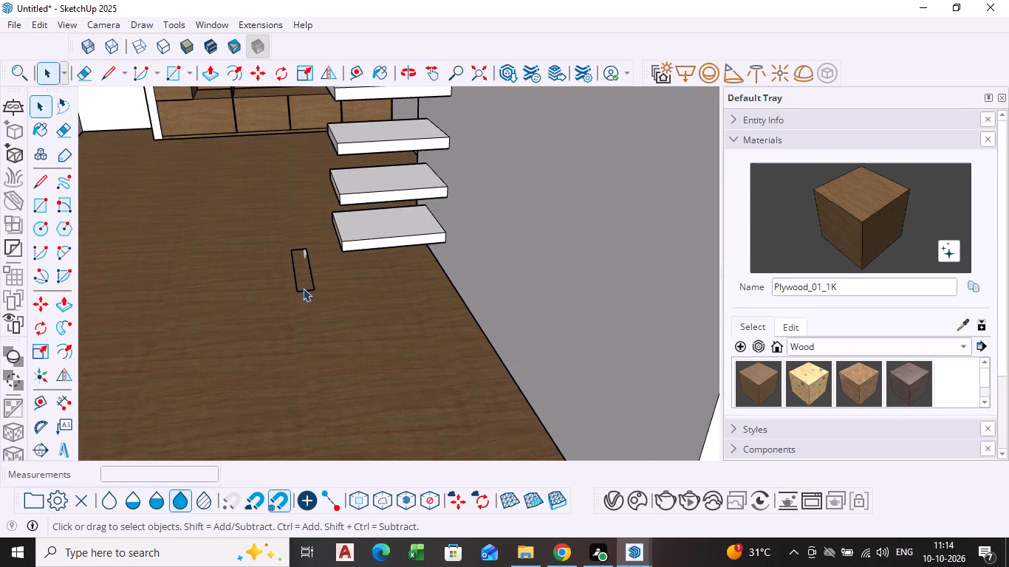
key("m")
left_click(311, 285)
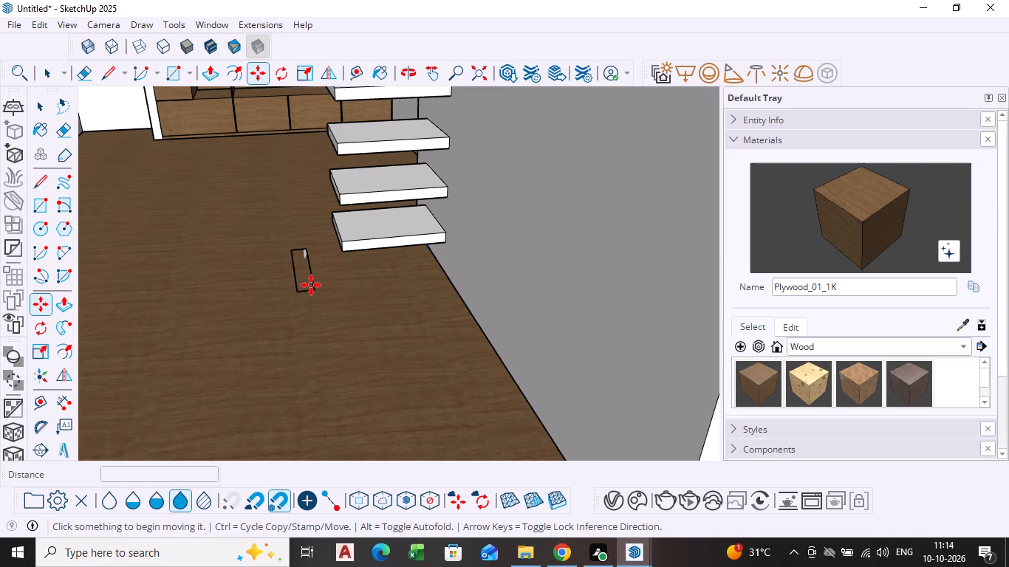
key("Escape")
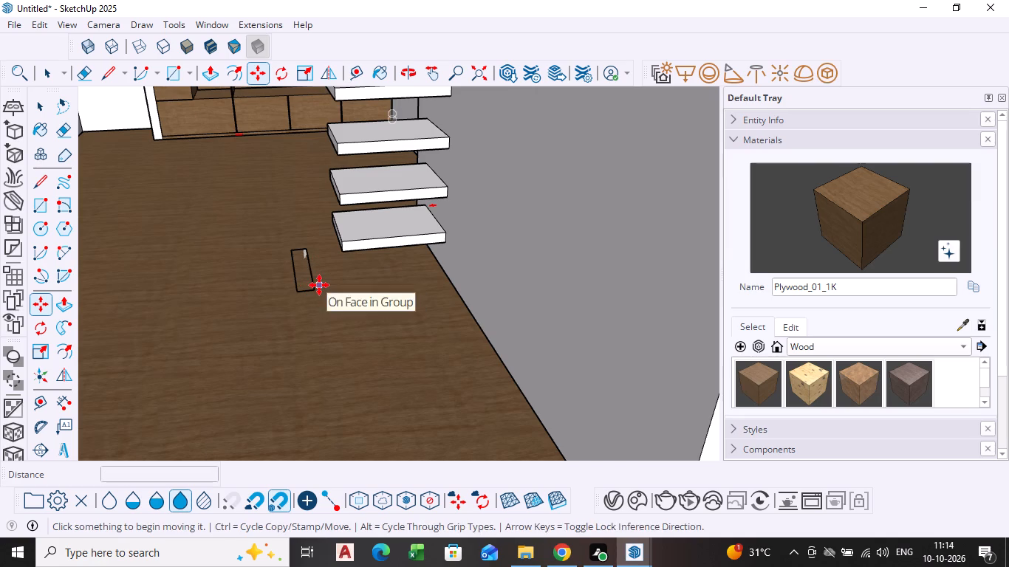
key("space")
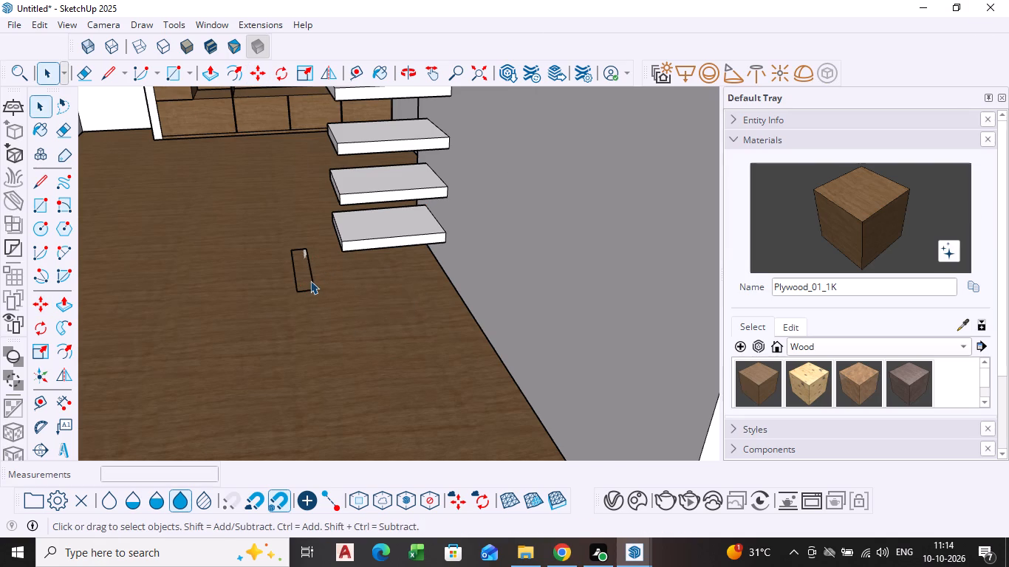
Move the narrow floor rectangle closer to the free ends of the shelves.
left_click(306, 279)
key("m")
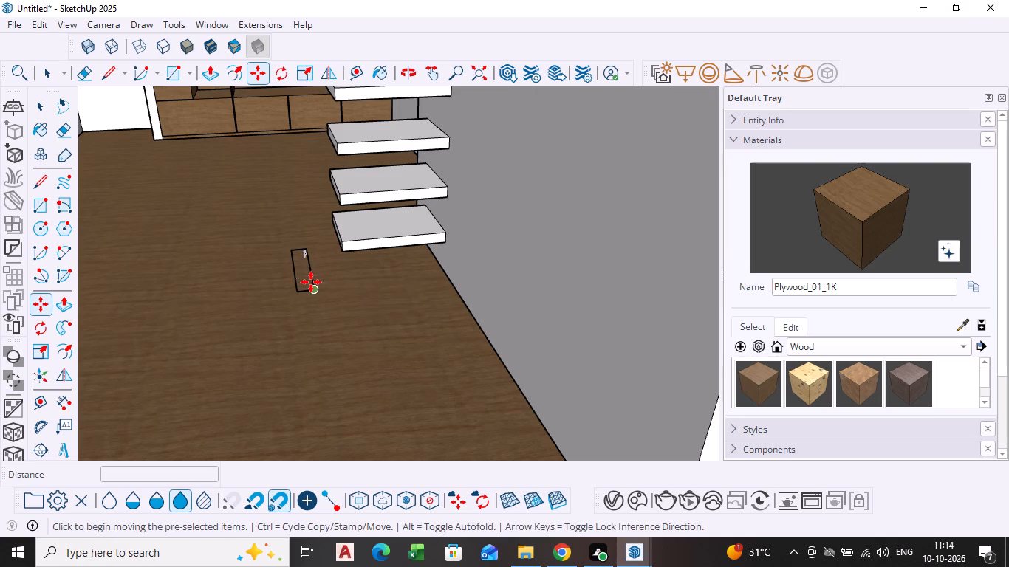
left_click(311, 282)
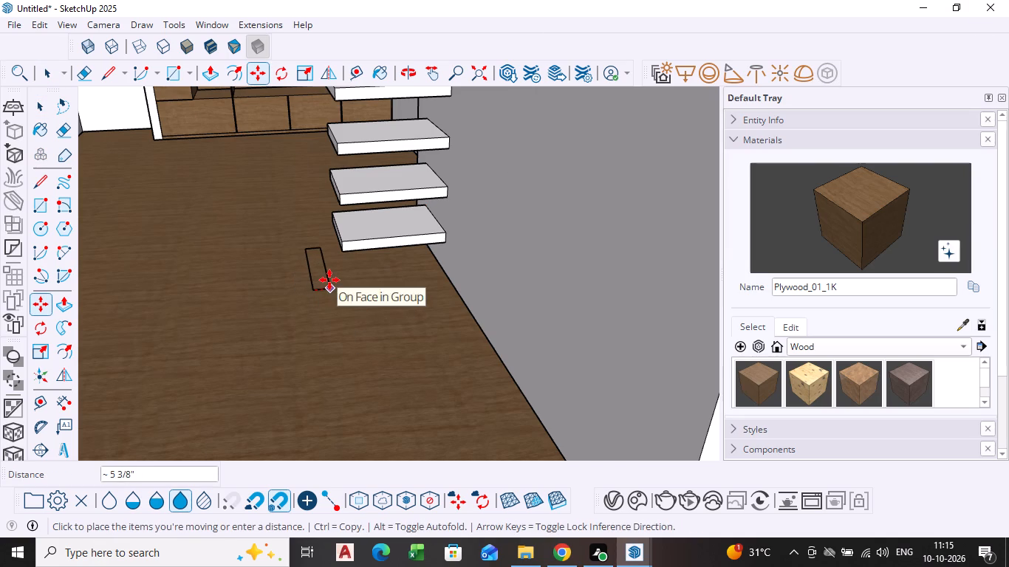
left_click(332, 278)
key("space")
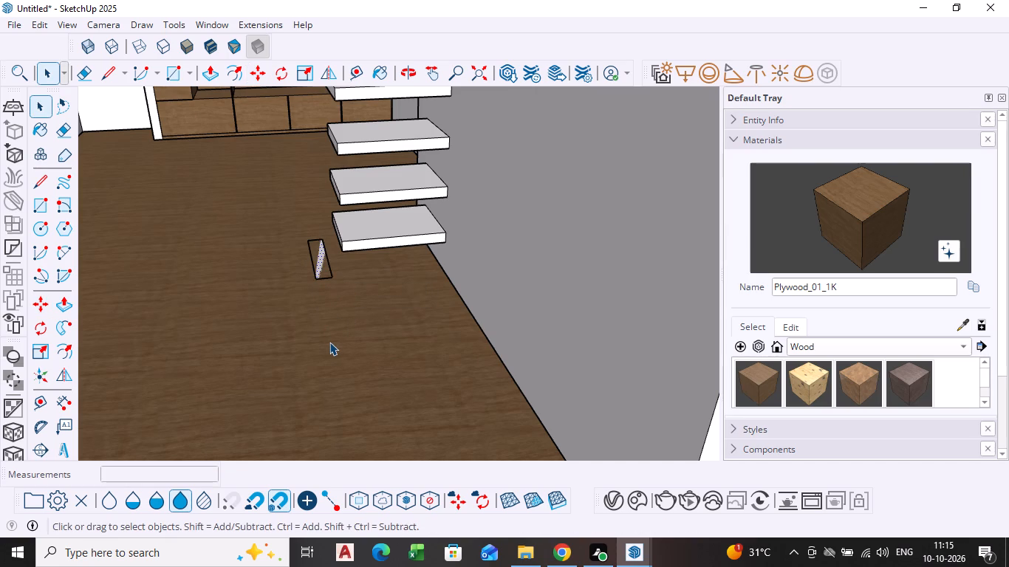
Push/Pull the narrow floor rectangle up about 11' 1/2" to form an upright panel beside the shelves.
scroll(338, 213, "up", 2)
middle_click_drag(336, 238, 446, 215)
scroll(400, 247, "up", 4)
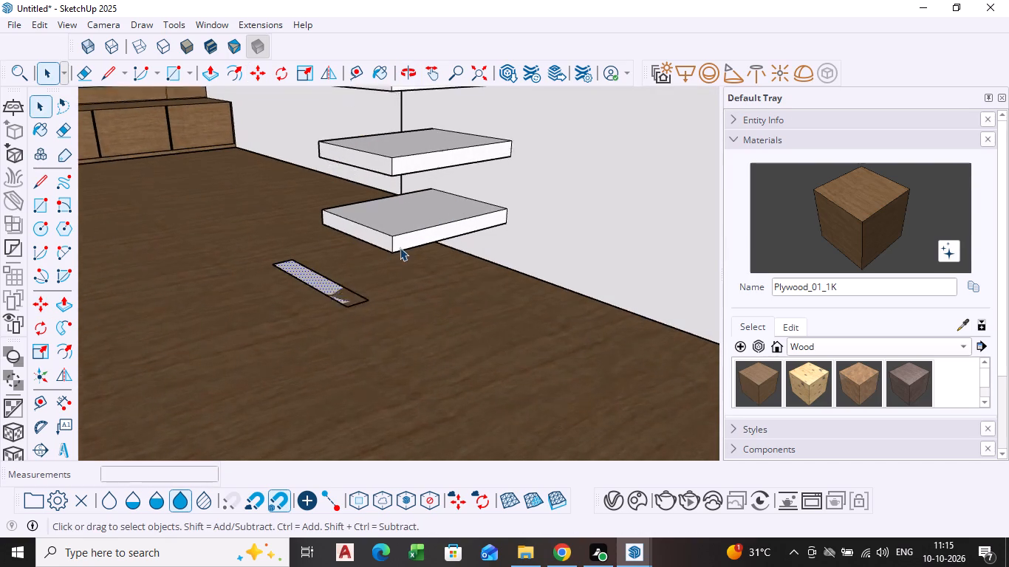
left_click(327, 308)
key("p")
left_click(327, 308)
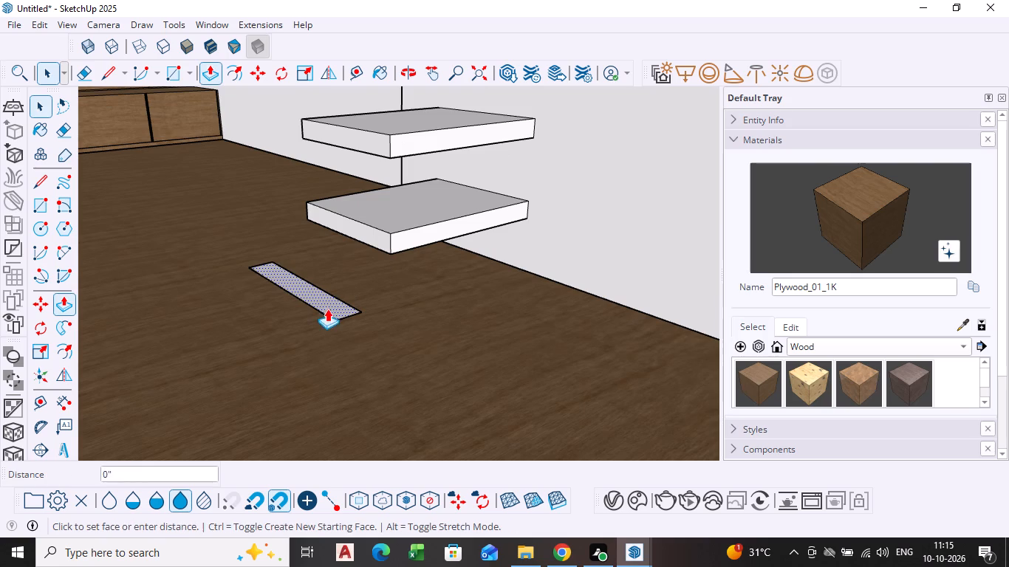
scroll(346, 143, "down", 5)
middle_click_drag(322, 148, 167, 153)
scroll(256, 86, "down", 4)
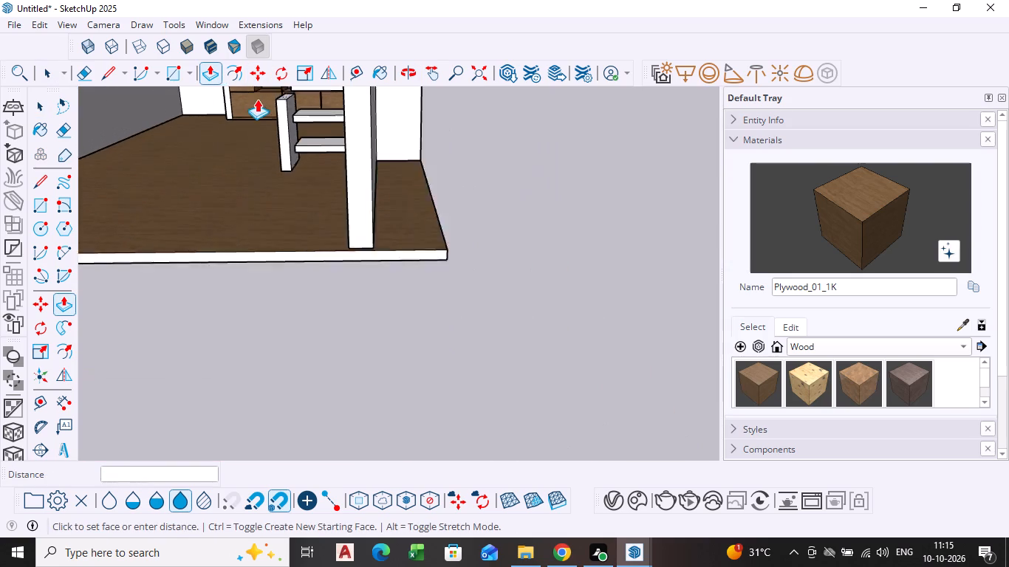
scroll(257, 99, "down", 4)
middle_click_drag(287, 128, 295, 233)
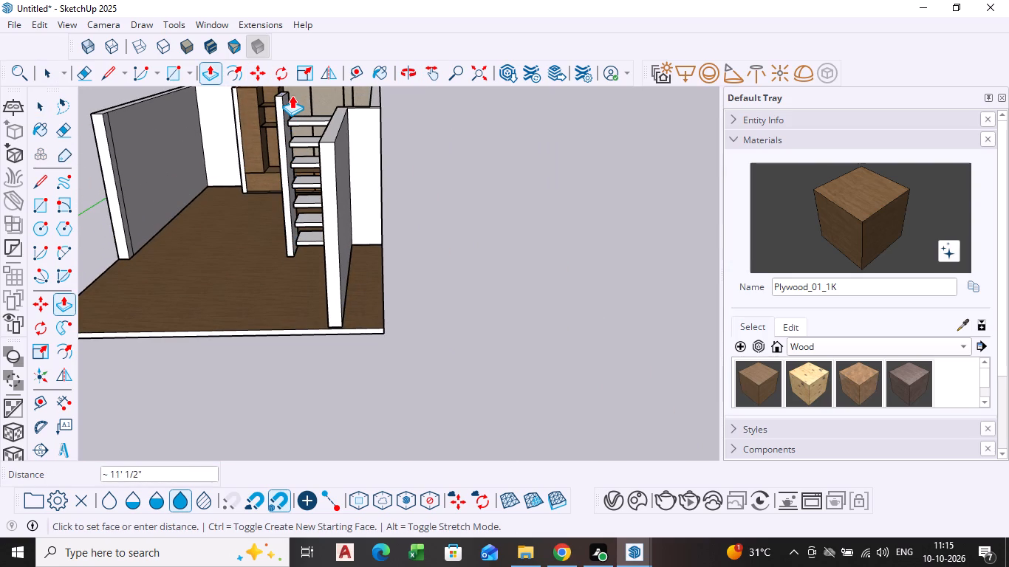
left_click(292, 95)
Push/Pull the end face of the third shelf from the top about 3 7/16" toward the upright panel.
scroll(291, 223, "down", 1)
middle_click_drag(291, 224, 392, 209)
scroll(340, 168, "up", 5)
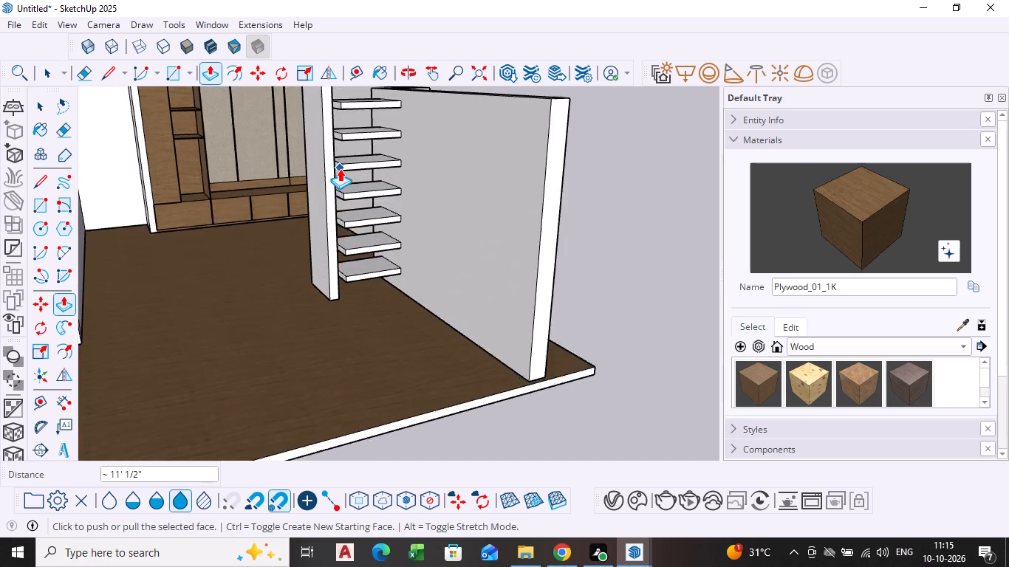
scroll(340, 168, "up", 4)
middle_click_drag(341, 169, 324, 186)
scroll(324, 186, "up", 8)
scroll(332, 169, "down", 6)
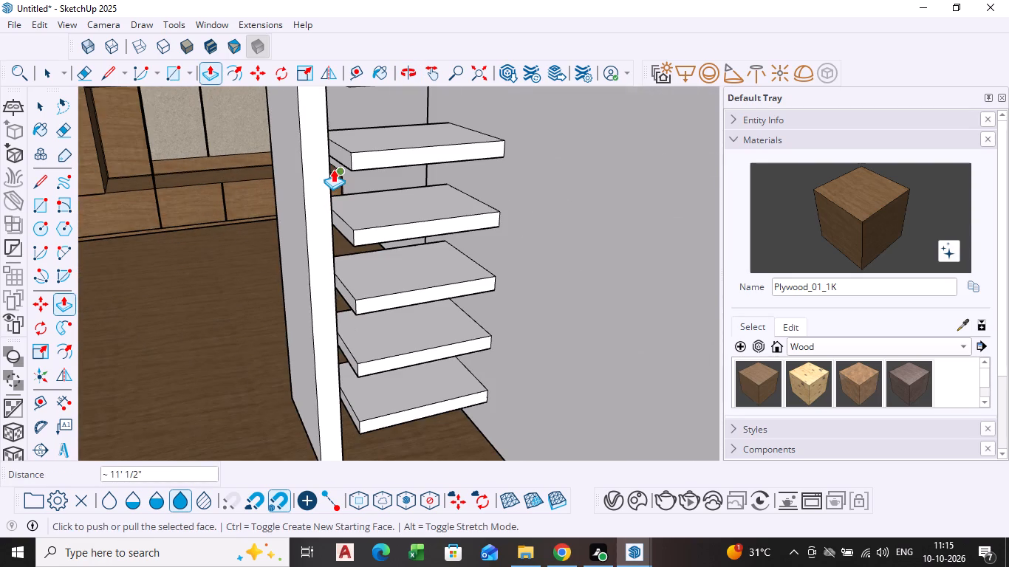
key("space")
scroll(351, 159, "up", 5)
left_click(343, 155)
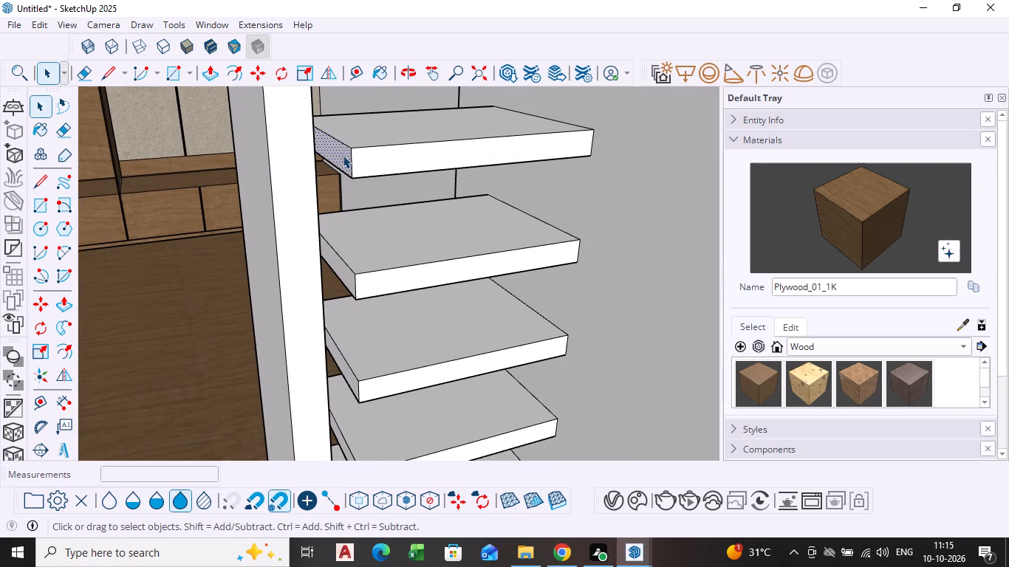
key("p")
left_click(343, 155)
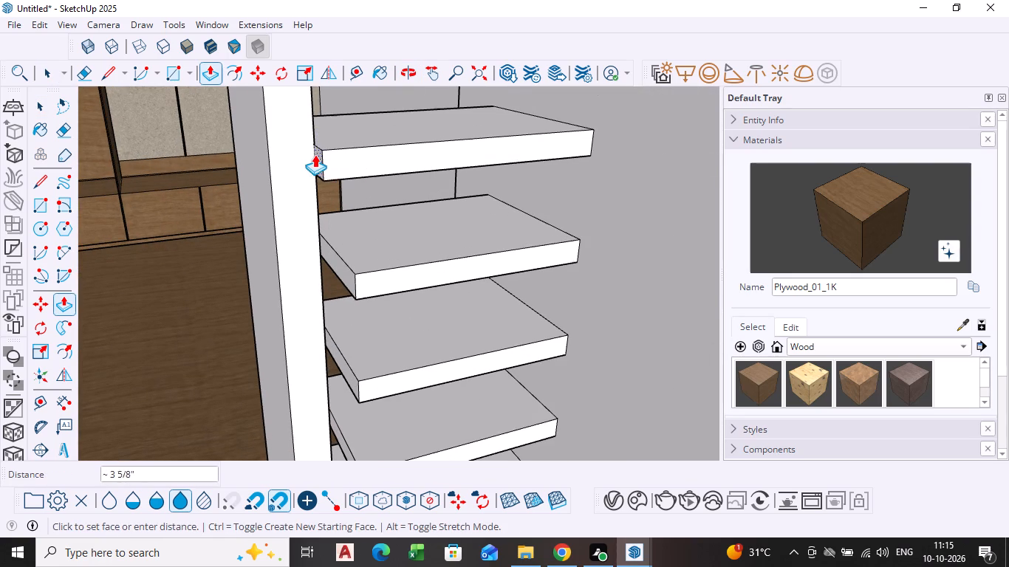
middle_click_drag(317, 147, 299, 150)
left_click(299, 150)
scroll(316, 281, "up", 5)
scroll(362, 261, "down", 5)
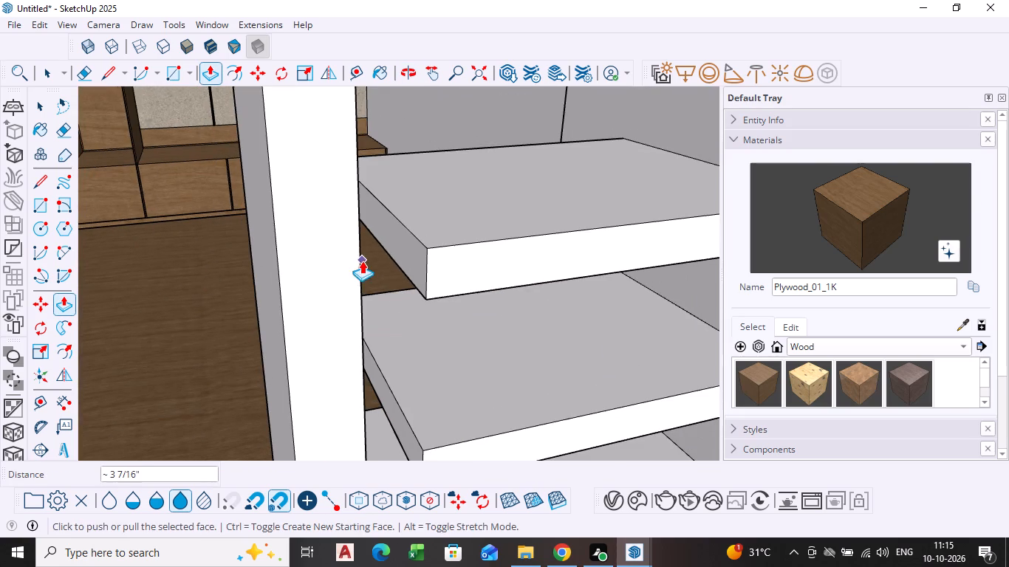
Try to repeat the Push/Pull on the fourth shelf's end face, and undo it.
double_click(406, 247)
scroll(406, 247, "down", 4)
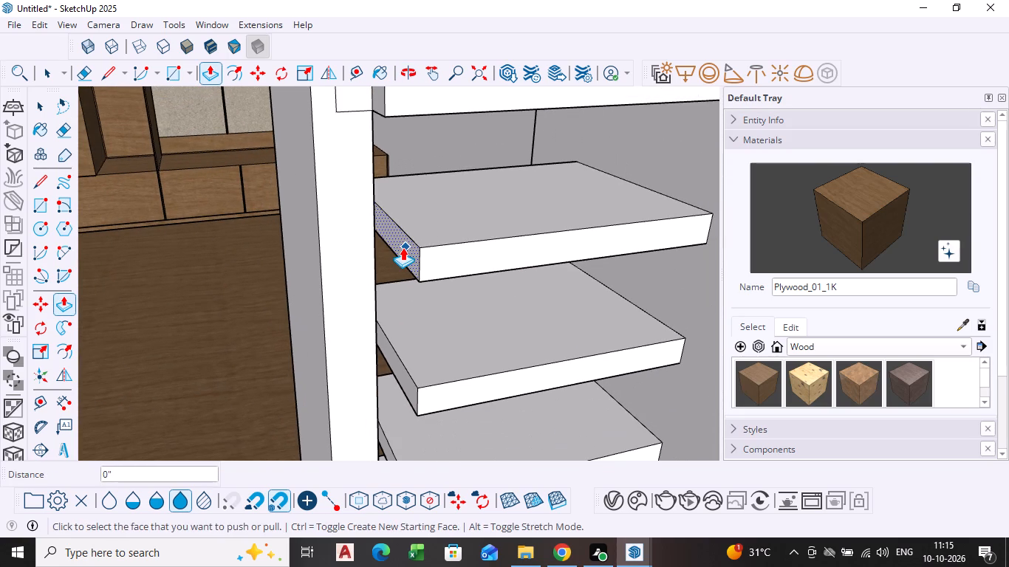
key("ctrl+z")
Repeat the same Push/Pull distance on the end faces of the fourth and fifth shelves from the top.
key("space")
left_click(403, 247)
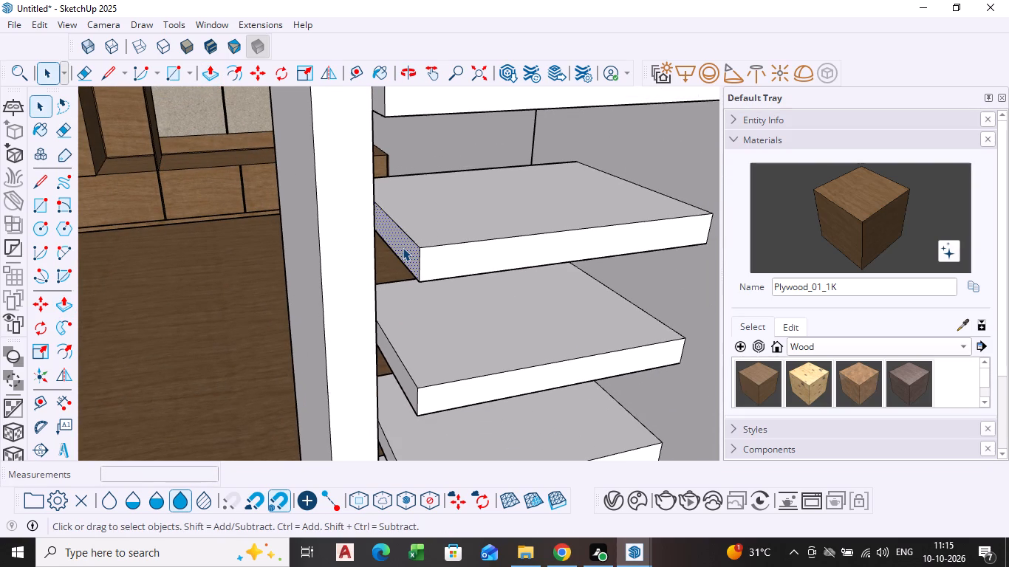
key("p")
double_click(403, 247)
scroll(400, 314, "down", 1)
middle_click(399, 314)
scroll(362, 402, "up", 2)
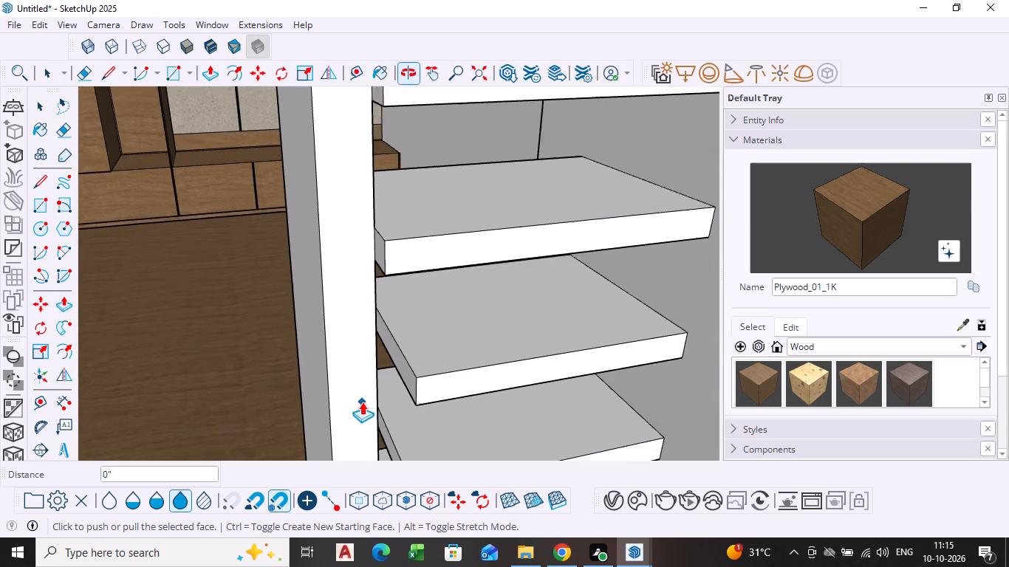
scroll(362, 402, "up", 2)
key("space")
left_click(423, 361)
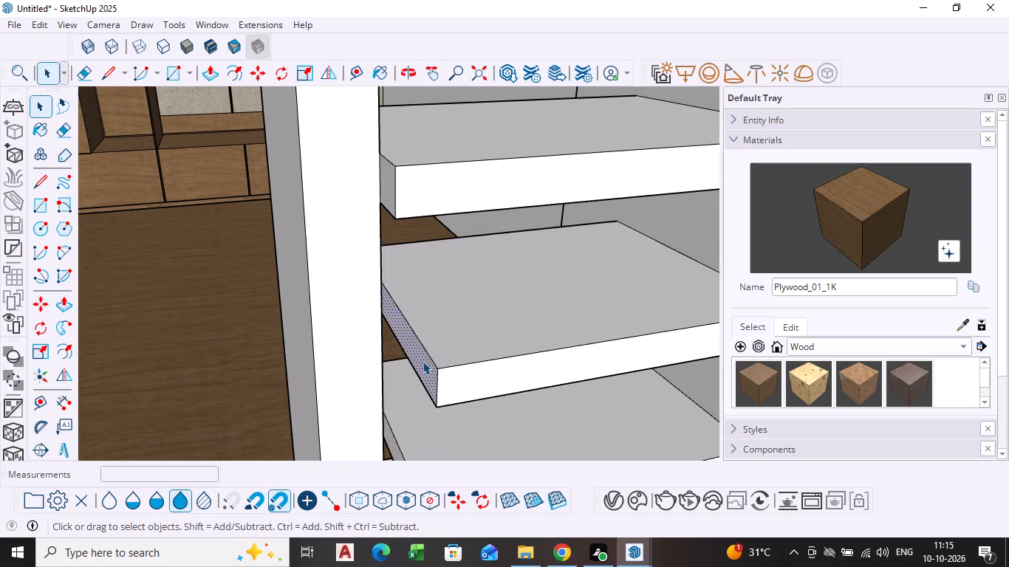
key("p")
double_click(423, 361)
Repeat the same Push/Pull distance on the end faces of the sixth shelf and the bottom shelf.
scroll(419, 379, "down", 4)
middle_click_drag(419, 379, 379, 164, "shift")
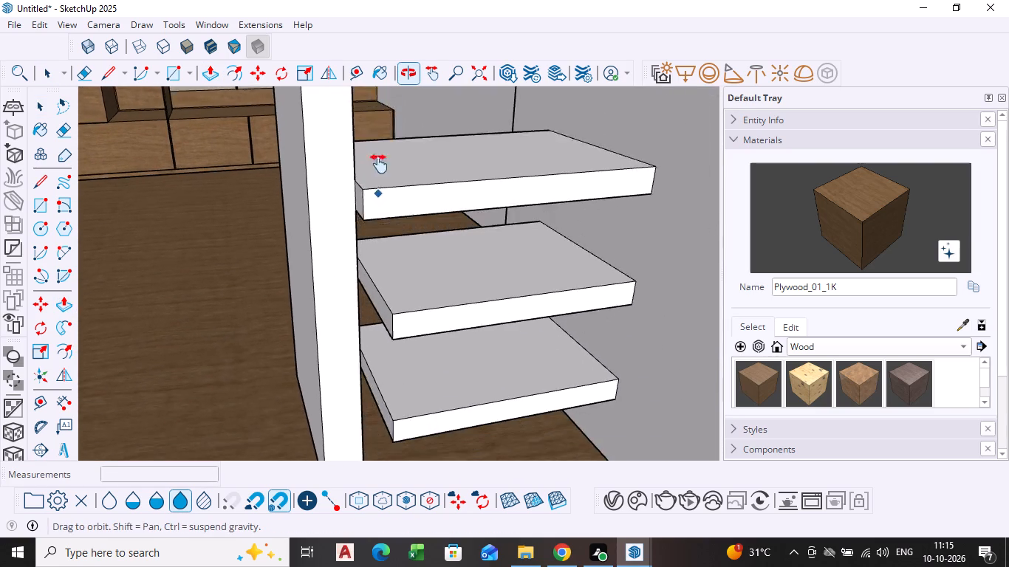
middle_click_drag(379, 164, 379, 160, "shift")
scroll(393, 255, "up", 4)
key("space")
left_click(381, 315)
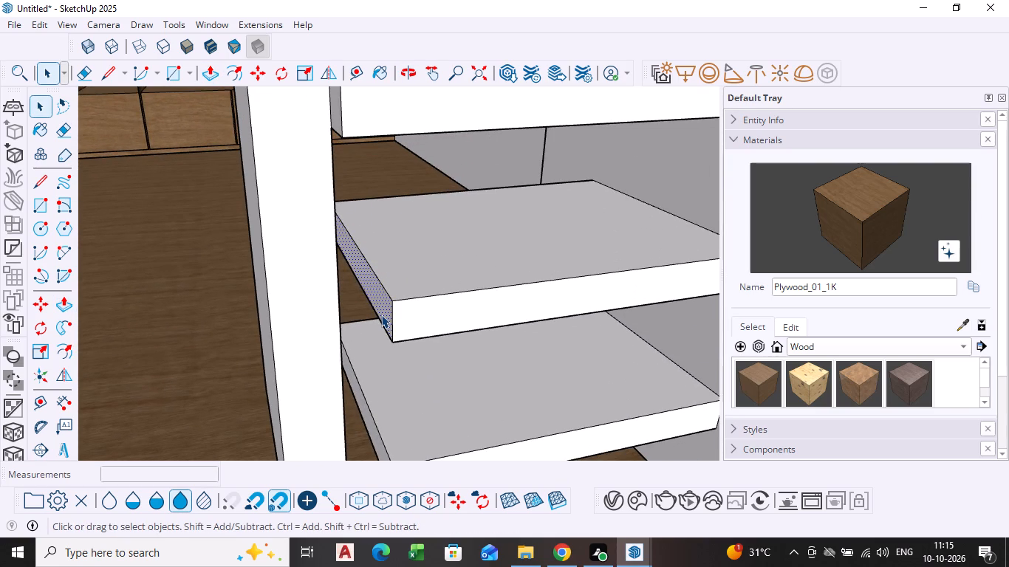
key("p")
double_click(381, 315)
scroll(369, 369, "down", 2)
middle_click_drag(369, 369, 333, 252)
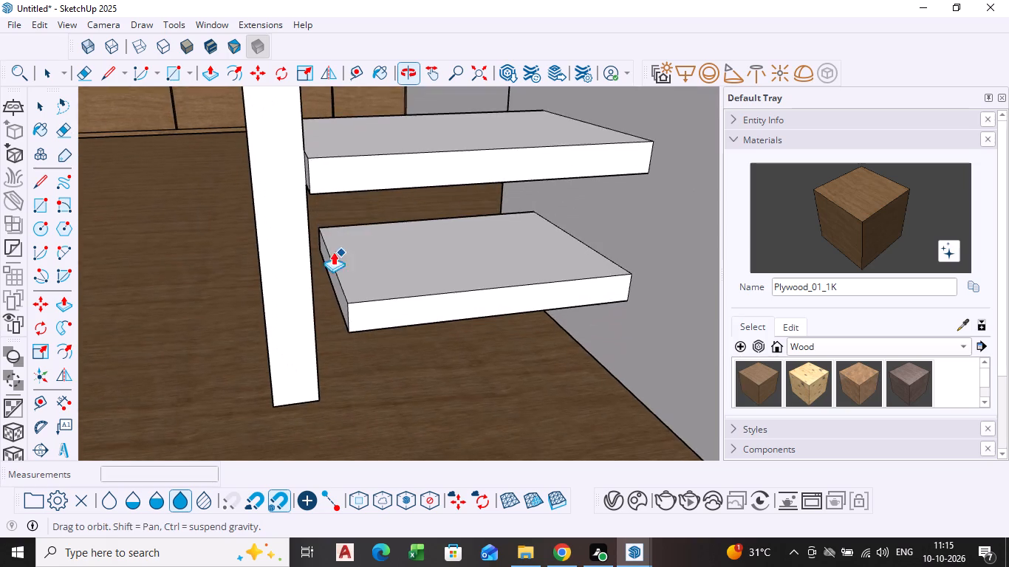
middle_click_drag(333, 252, 333, 251)
scroll(332, 342, "up", 4)
key("space")
left_click(358, 299)
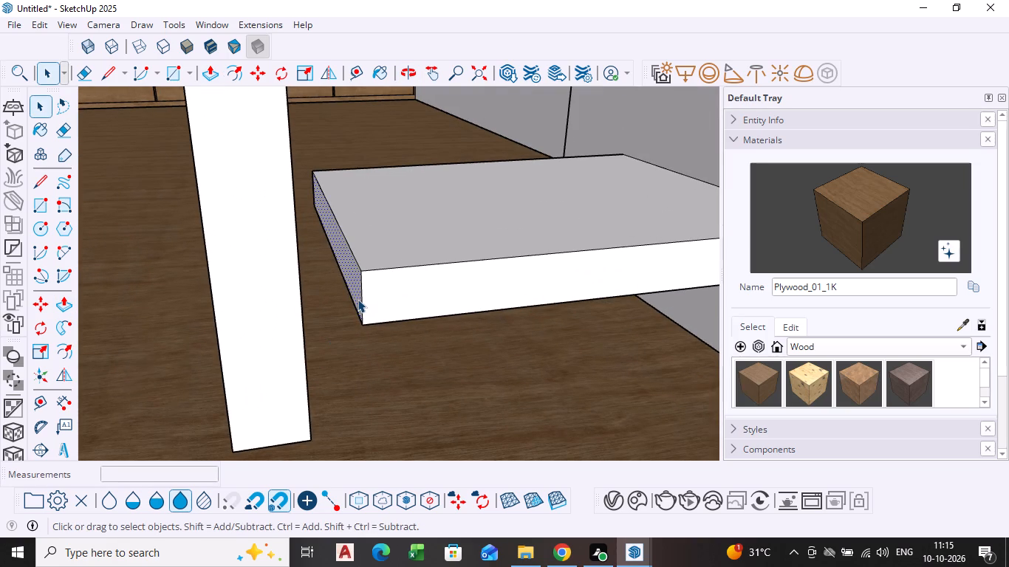
key("p")
double_click(358, 299)
Repeat the same Push/Pull distance on the end faces of the top shelf and the second shelf from the top.
scroll(355, 300, "down", 20)
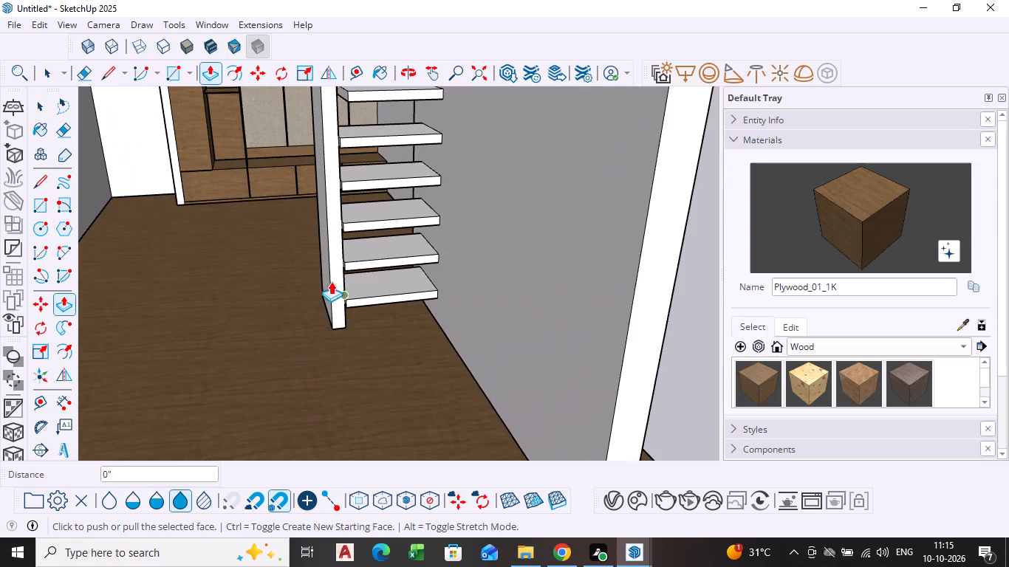
middle_click_drag(321, 272, 321, 464, "shift")
scroll(329, 313, "up", 8)
key("space")
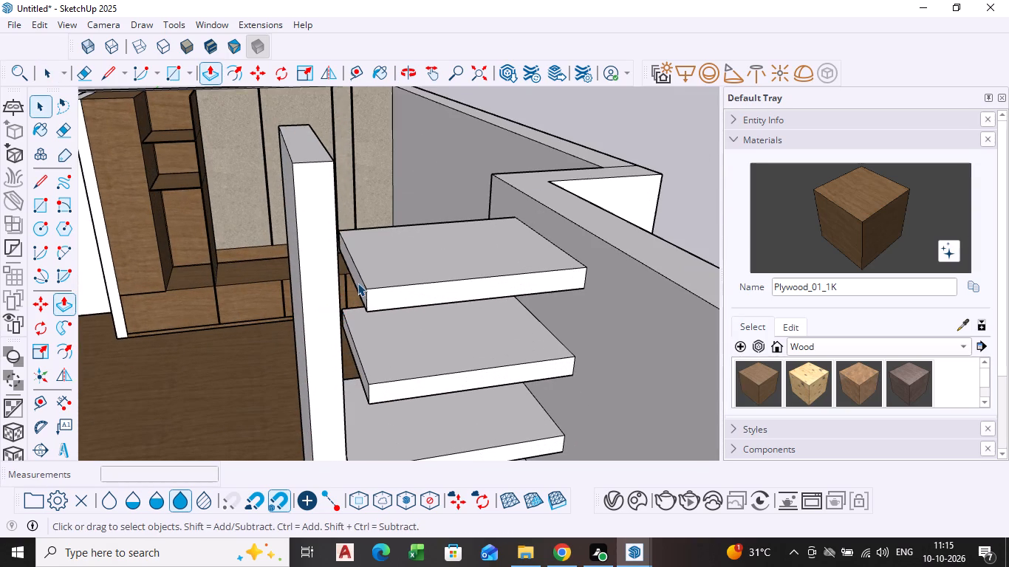
left_click(358, 283)
key("p")
double_click(358, 283)
middle_click_drag(364, 368, 372, 333)
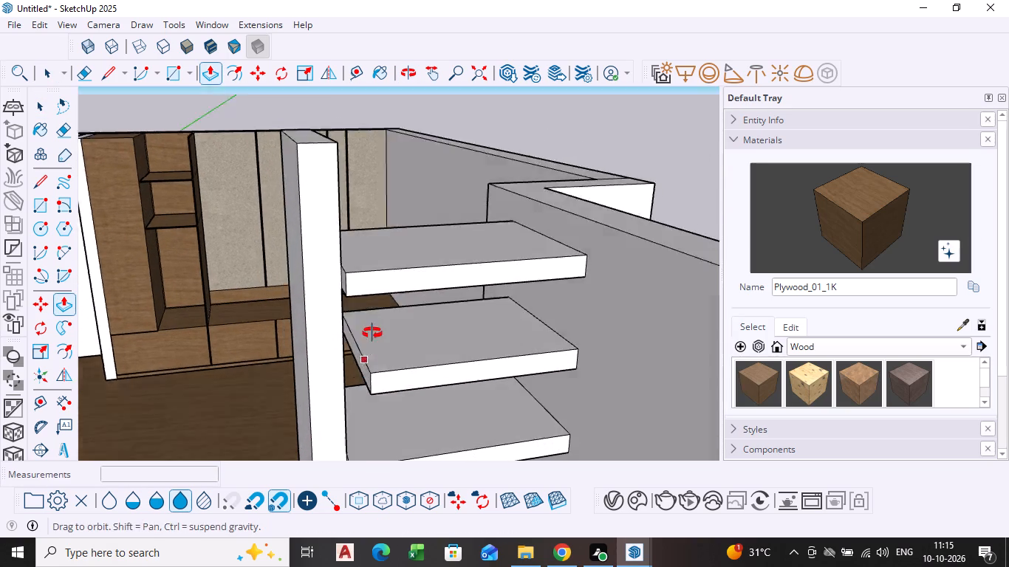
middle_click_drag(372, 333, 375, 326)
scroll(369, 369, "up", 4)
key("space")
left_click(369, 362)
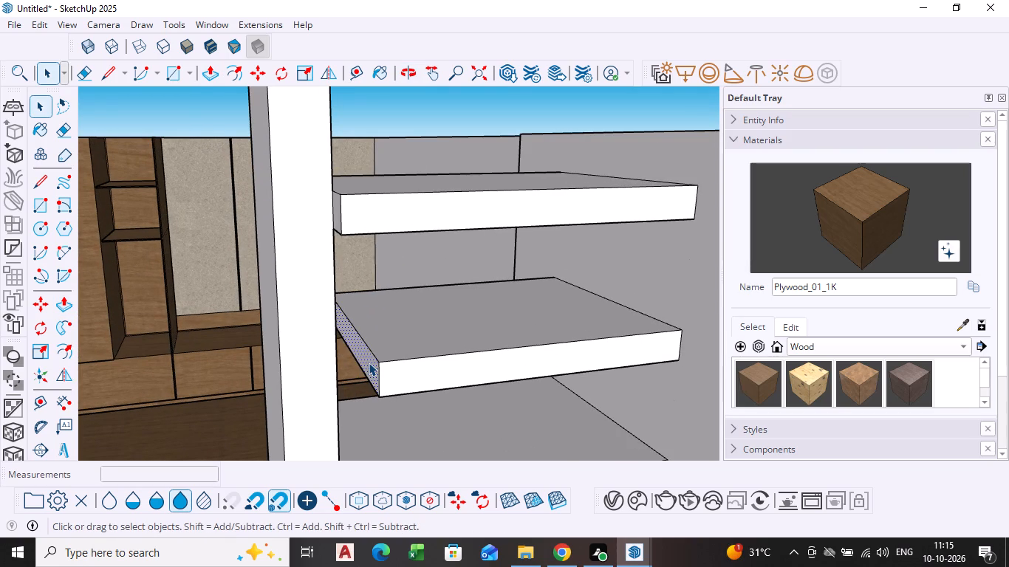
key("p")
double_click(369, 362)
Push/Pull the upright panel's narrow front face about 4 1/8" forward to line up with the shelves' front edges.
scroll(358, 371, "down", 7)
middle_click_drag(351, 374, 295, 348)
scroll(311, 382, "up", 4)
middle_click_drag(314, 390, 397, 336)
scroll(380, 331, "down", 1)
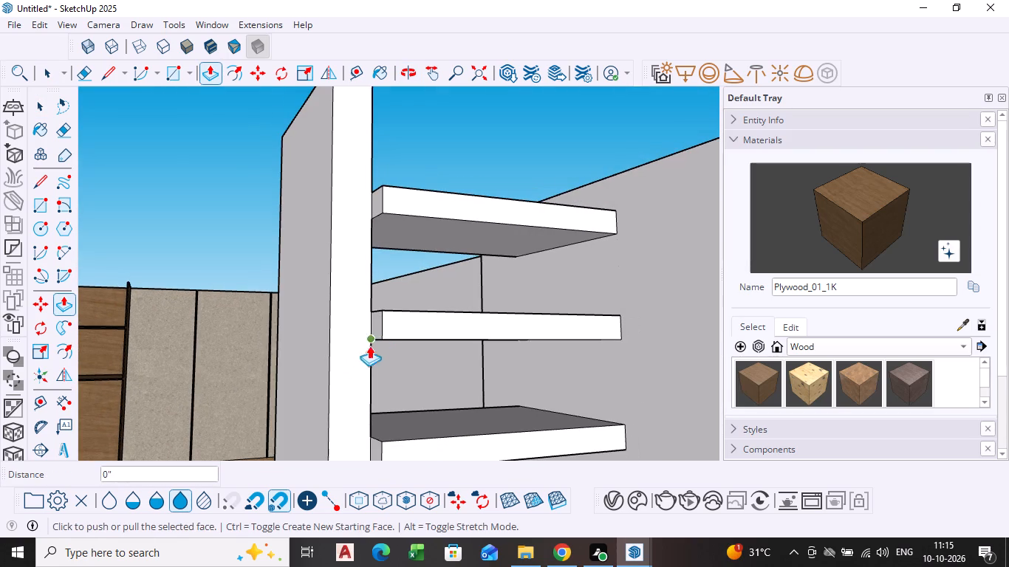
key("space")
left_click(357, 361)
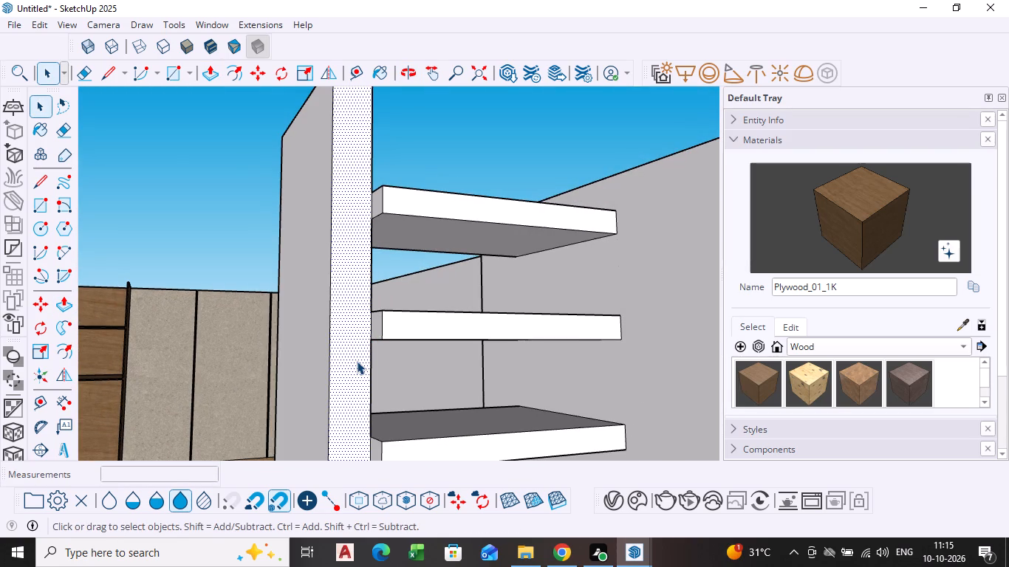
key("p")
left_click(357, 361)
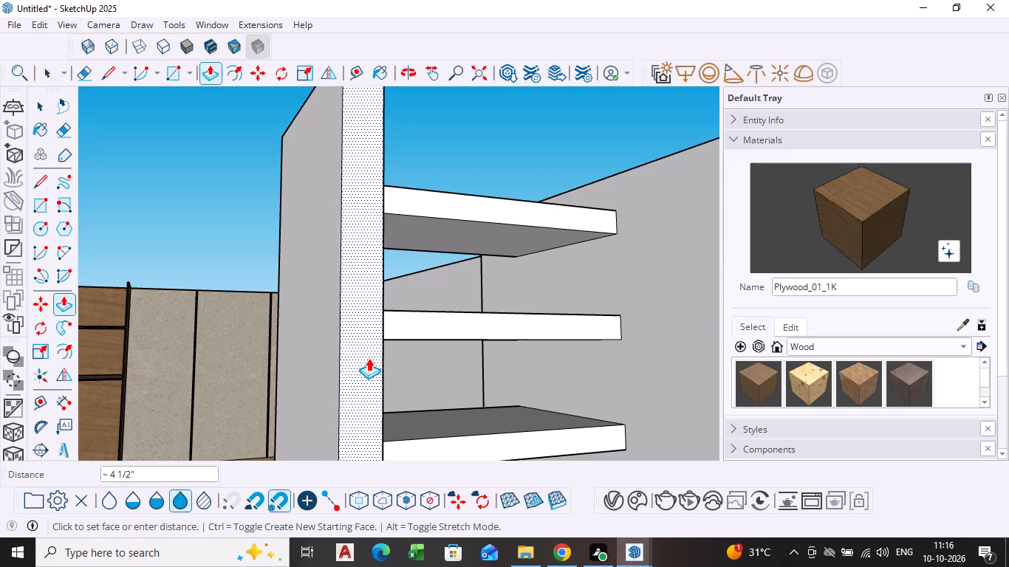
scroll(372, 354, "down", 1)
middle_click_drag(372, 354, 246, 386)
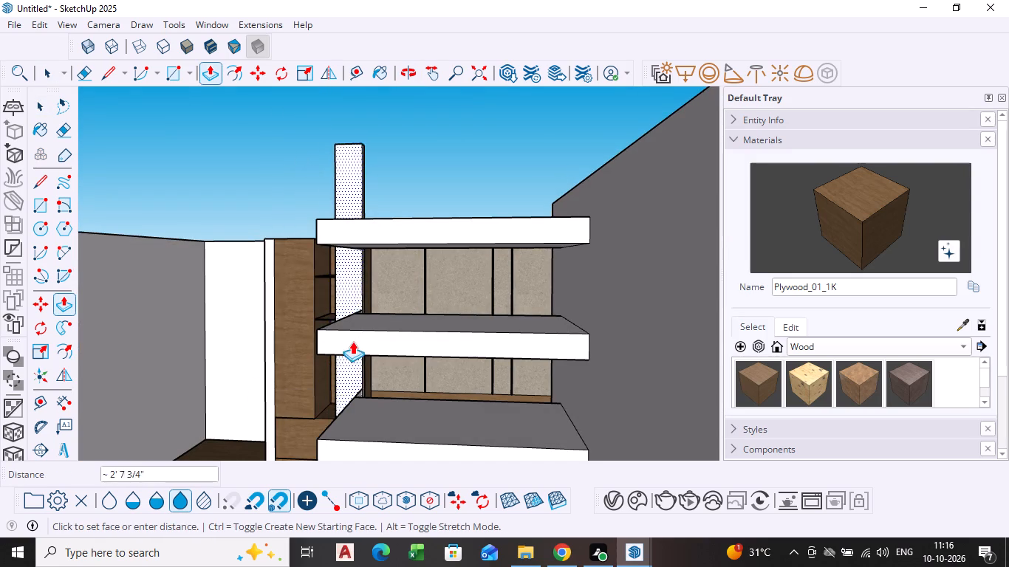
left_click(316, 340)
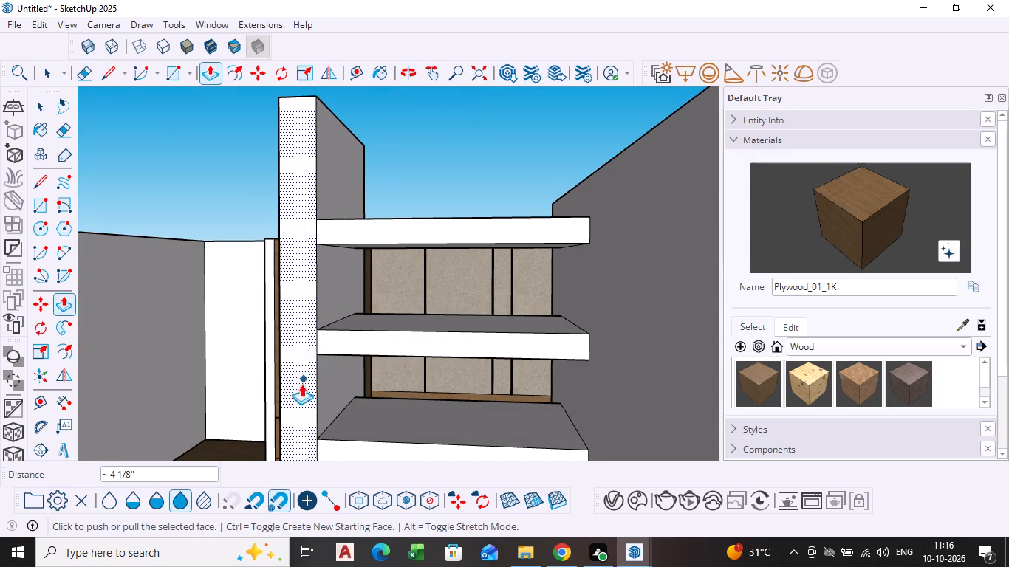
key("space")
Examine the upright panel and shelf unit from several angles and check which geometry is connected to the panel.
scroll(278, 377, "down", 13)
middle_click_drag(285, 390, 363, 397)
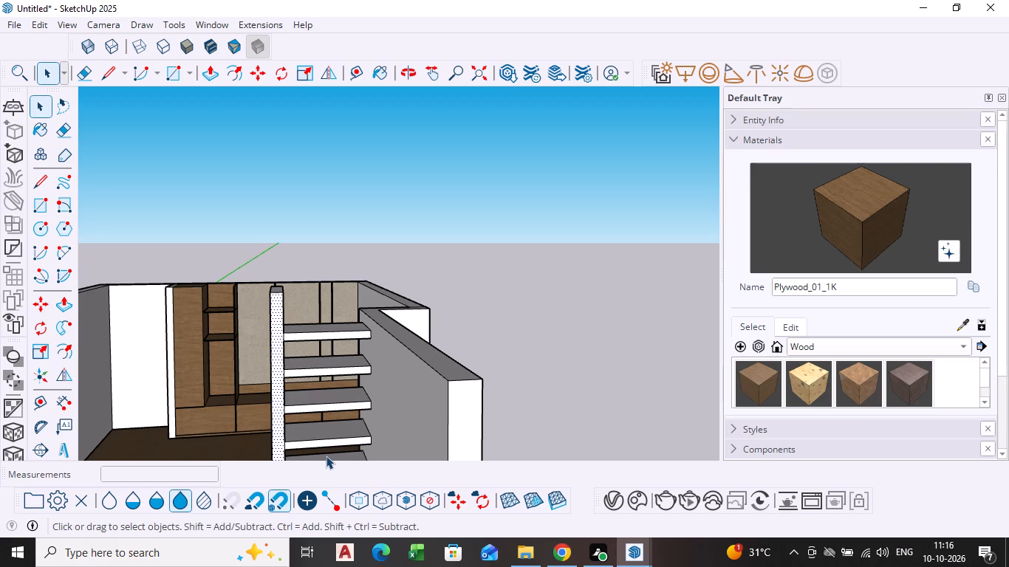
scroll(326, 456, "down", 2)
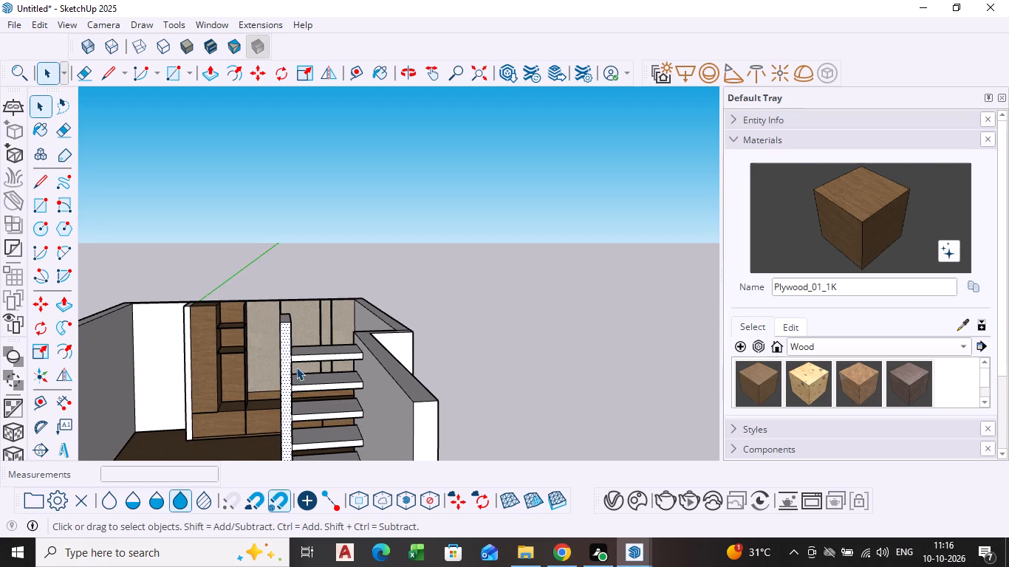
scroll(296, 367, "down", 3)
middle_click_drag(295, 372, 323, 229, "shift")
middle_click_drag(321, 341, 323, 345)
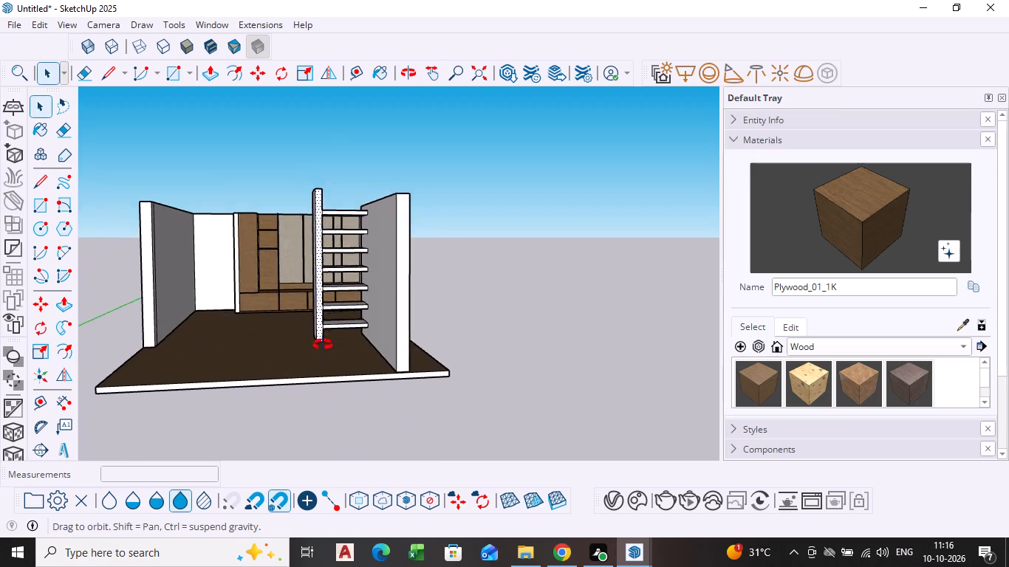
middle_click_drag(323, 345, 369, 375)
scroll(369, 375, "up", 5)
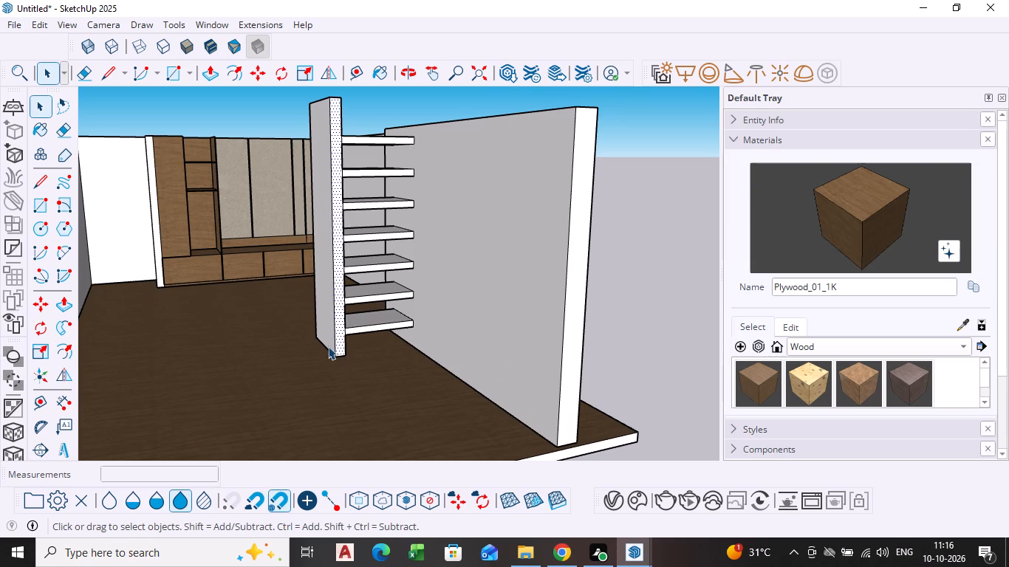
left_click(329, 337)
triple_click(335, 332)
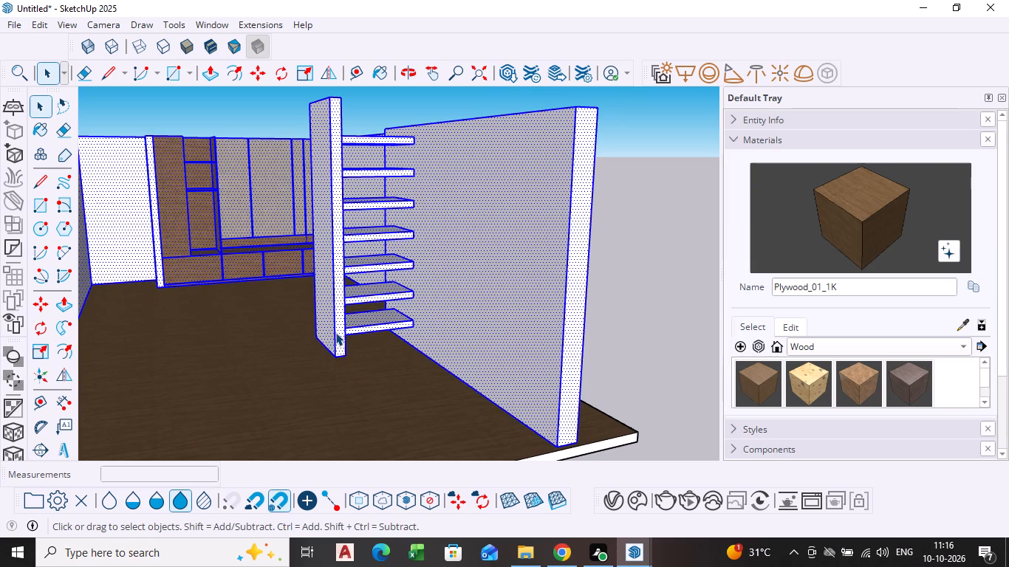
left_click(335, 332)
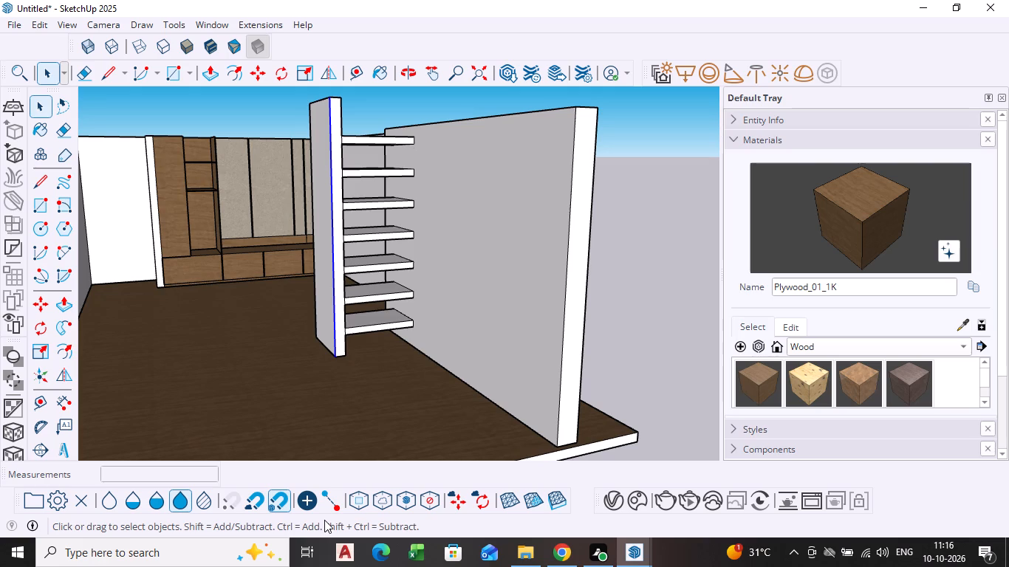
scroll(326, 523, "down", 1)
scroll(287, 312, "down", 1)
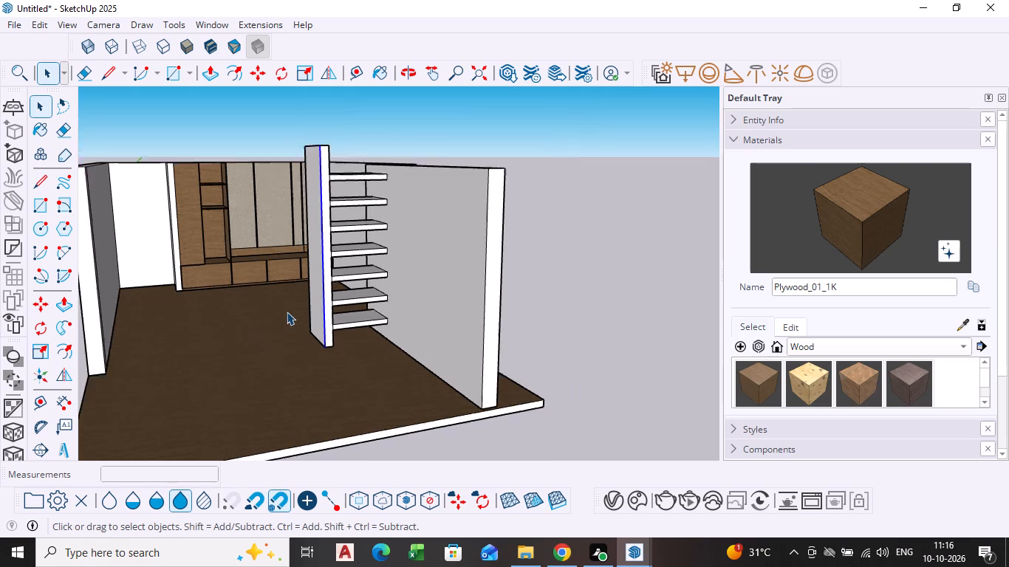
scroll(287, 312, "down", 2)
middle_click_drag(287, 312, 269, 399)
scroll(269, 399, "up", 1)
scroll(269, 400, "down", 1)
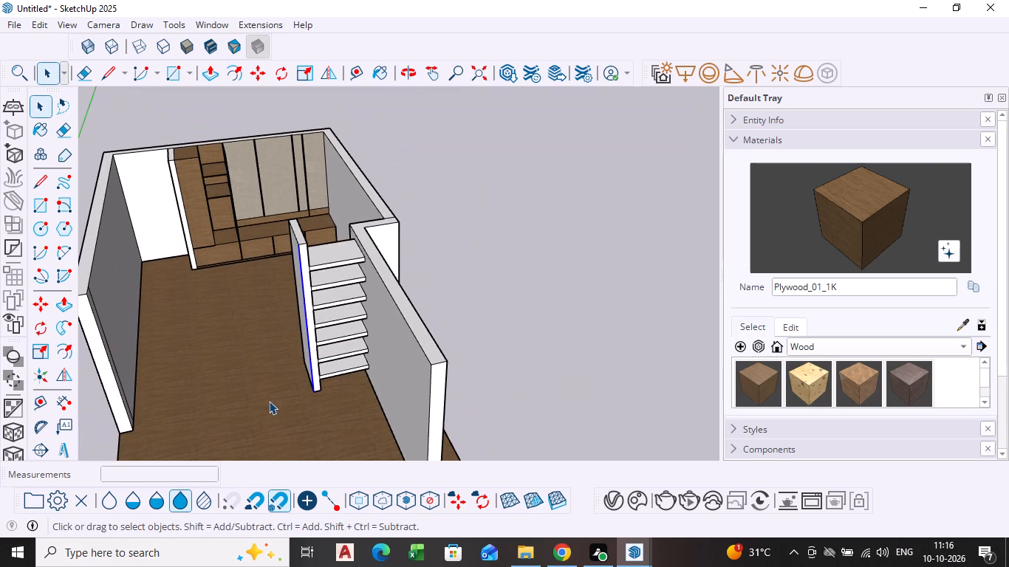
Thin the upright panel by pushing its broad outer face about 3 7/8" toward the shelves, and clear the selection.
scroll(301, 387, "up", 8)
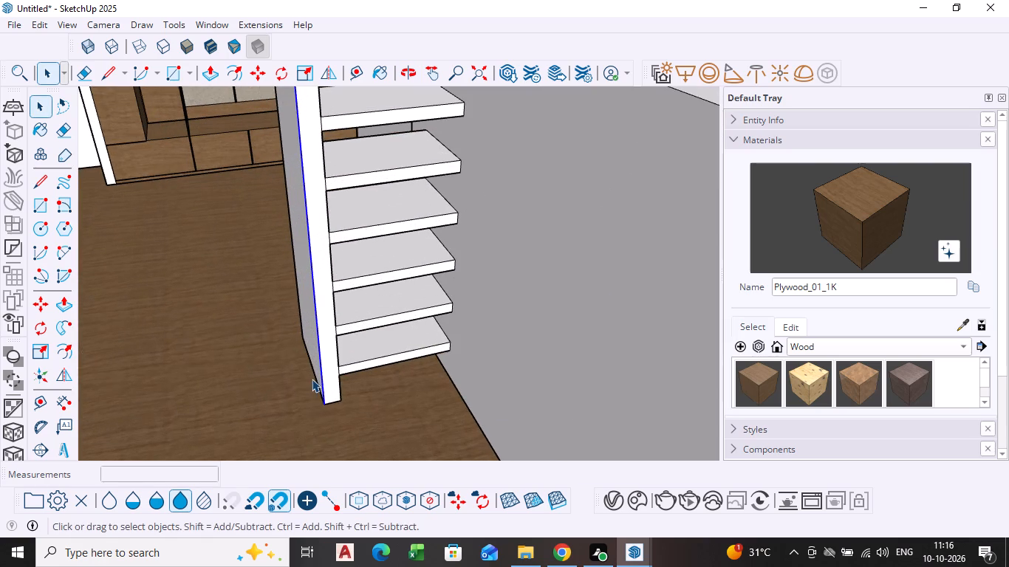
middle_click_drag(312, 398, 304, 362, "shift")
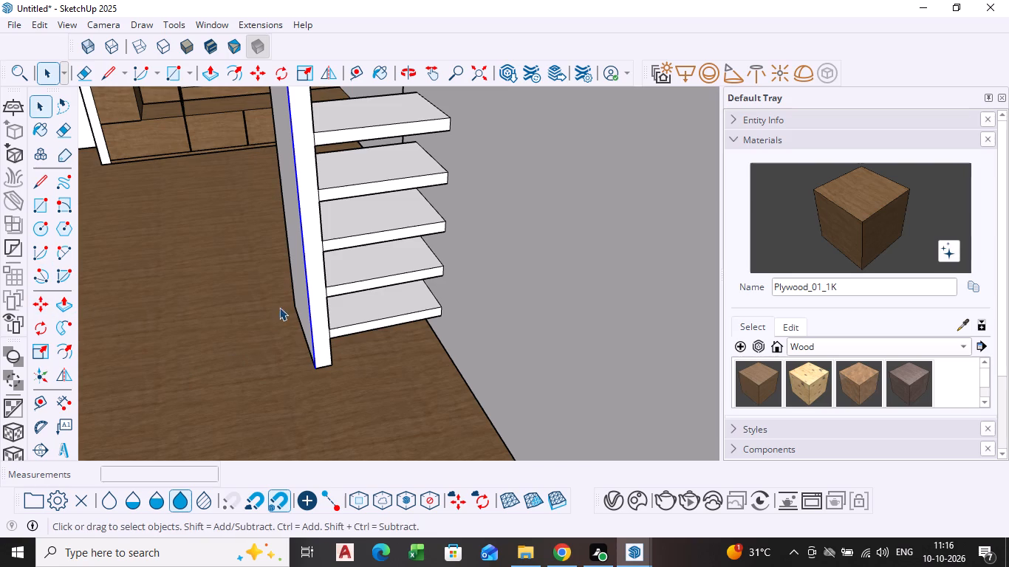
middle_click_drag(305, 306, 360, 294)
left_click(360, 294)
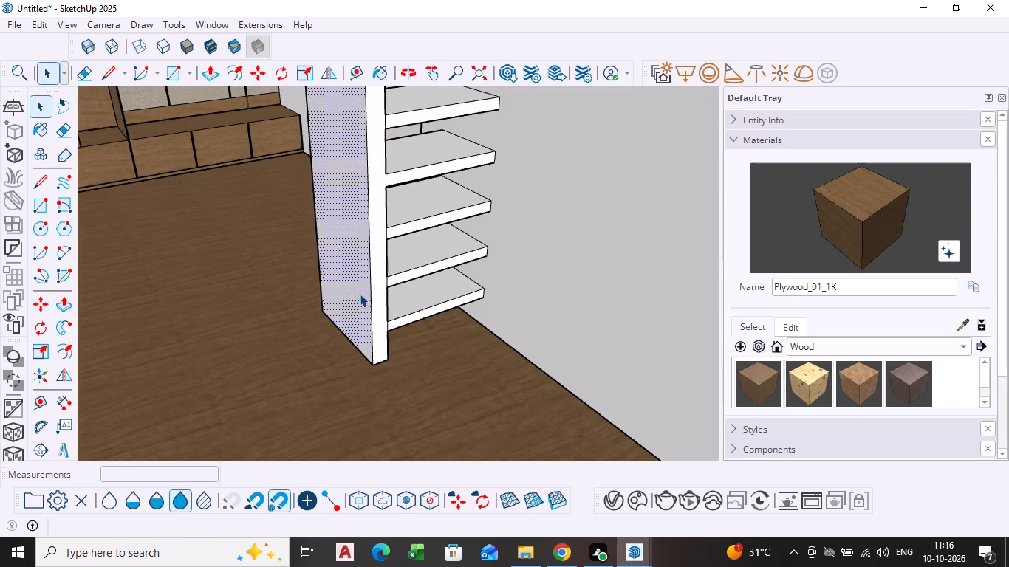
key("p")
left_click(360, 294)
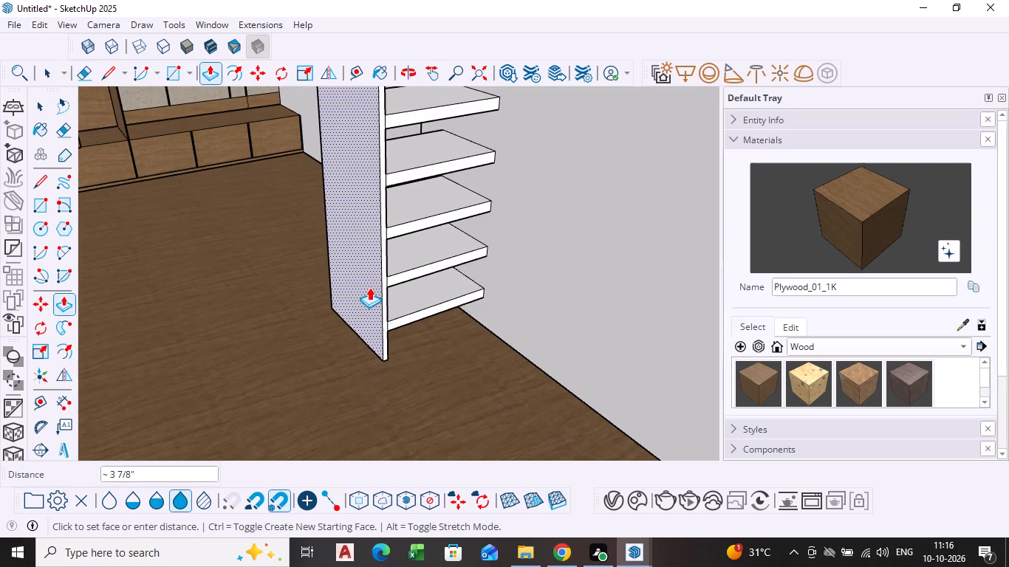
left_click(369, 287)
key("space")
scroll(409, 353, "down", 2)
middle_click_drag(409, 353, 341, 367)
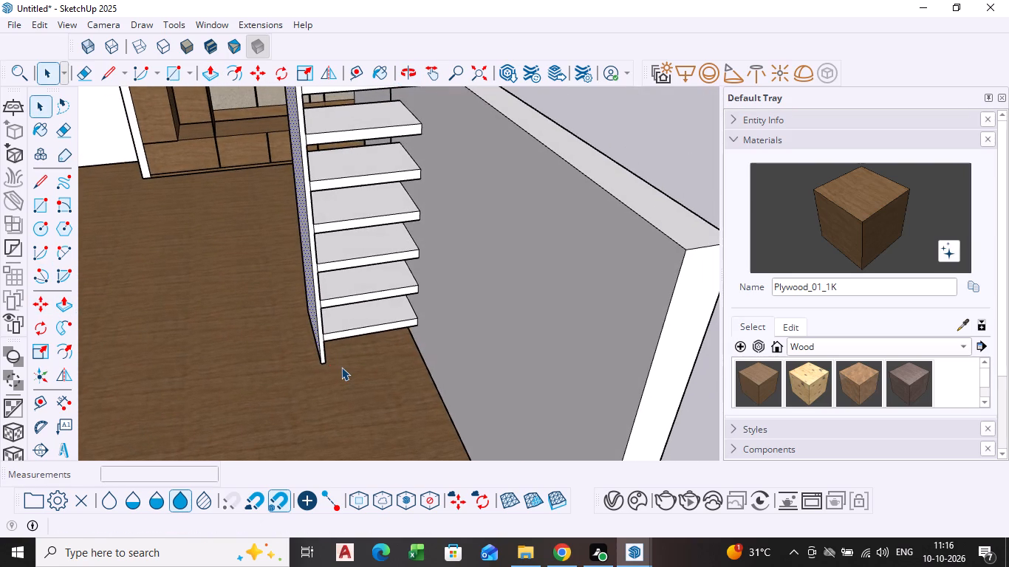
left_click(668, 154)
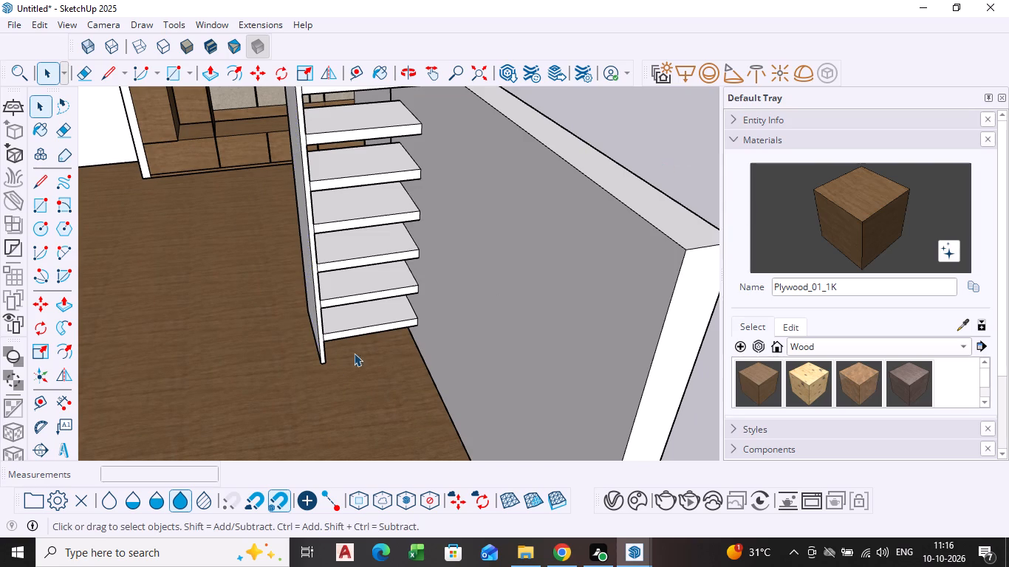
Draw a narrow rectangle about 3' 1 1/8" by 1 13/16" on the floor alongside the upright panel.
scroll(321, 356, "down", 1)
scroll(292, 368, "up", 1)
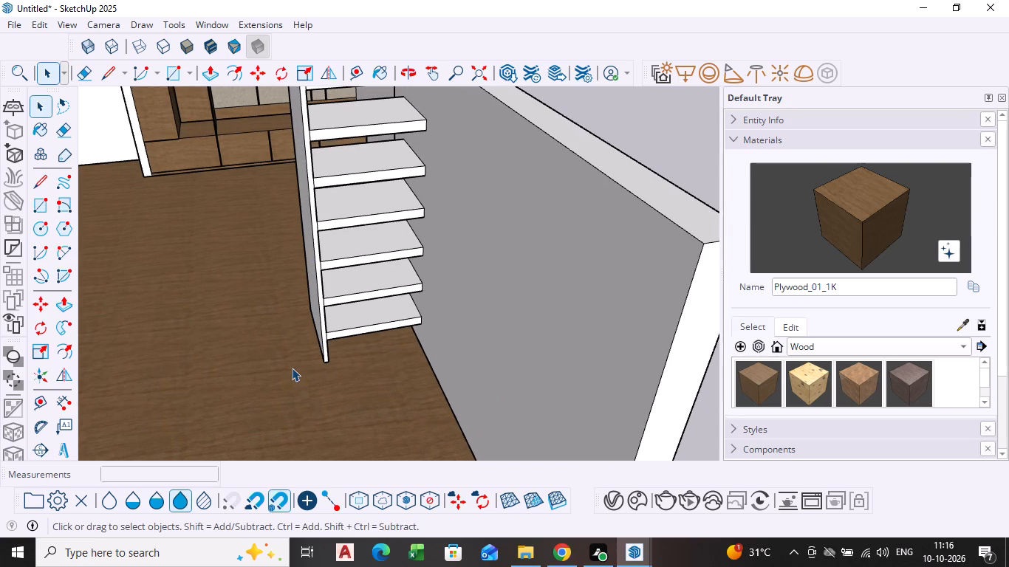
middle_click_drag(296, 359, 385, 306)
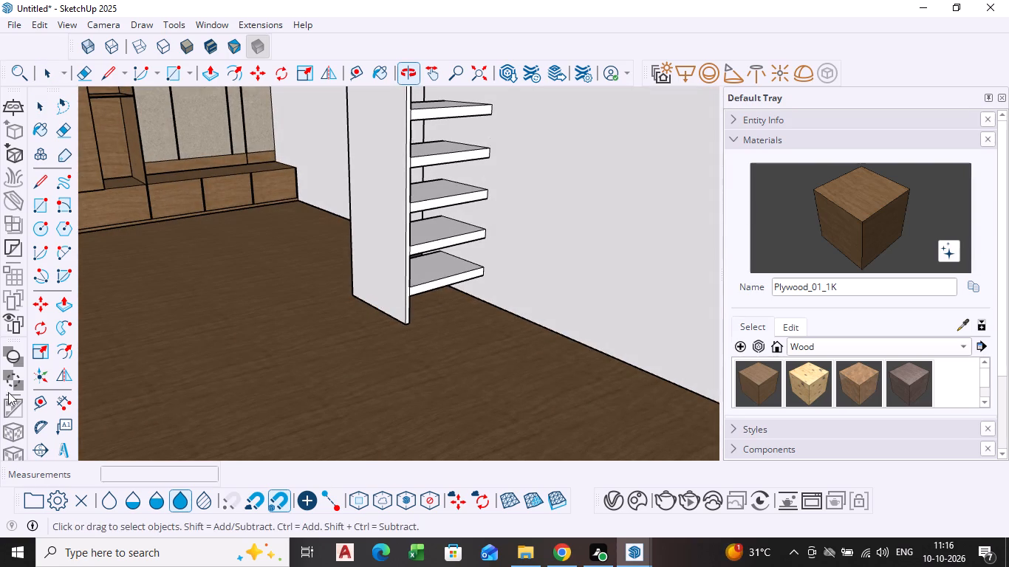
left_click(41, 213)
middle_click_drag(317, 332, 265, 371)
scroll(281, 352, "up", 6)
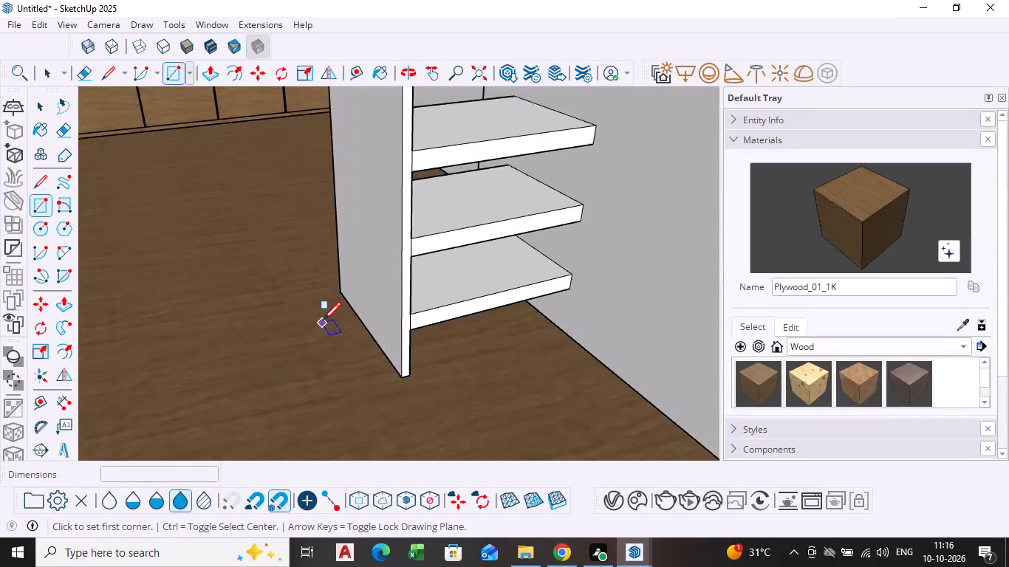
scroll(323, 322, "up", 1)
left_click(319, 298)
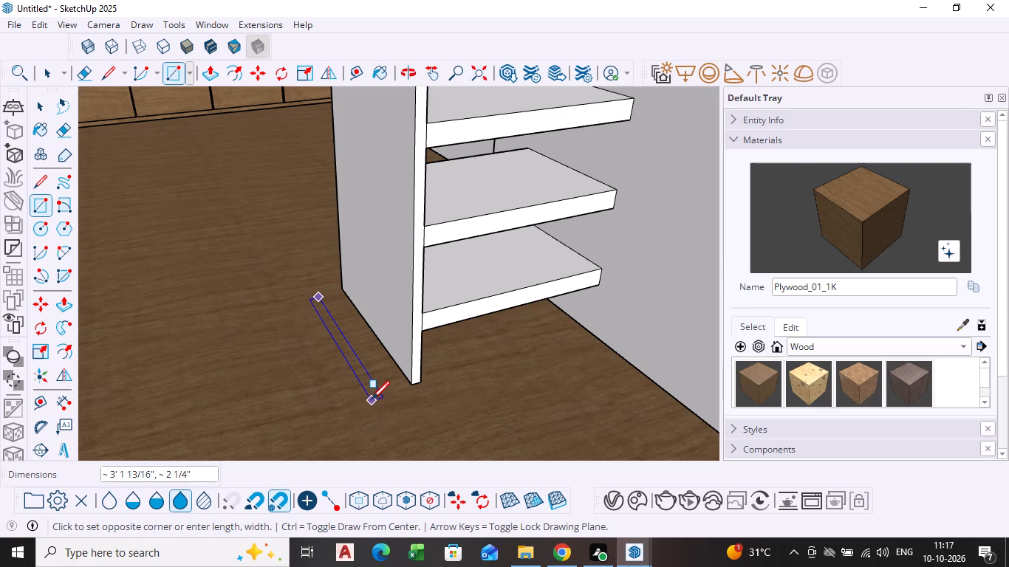
scroll(372, 401, "up", 4)
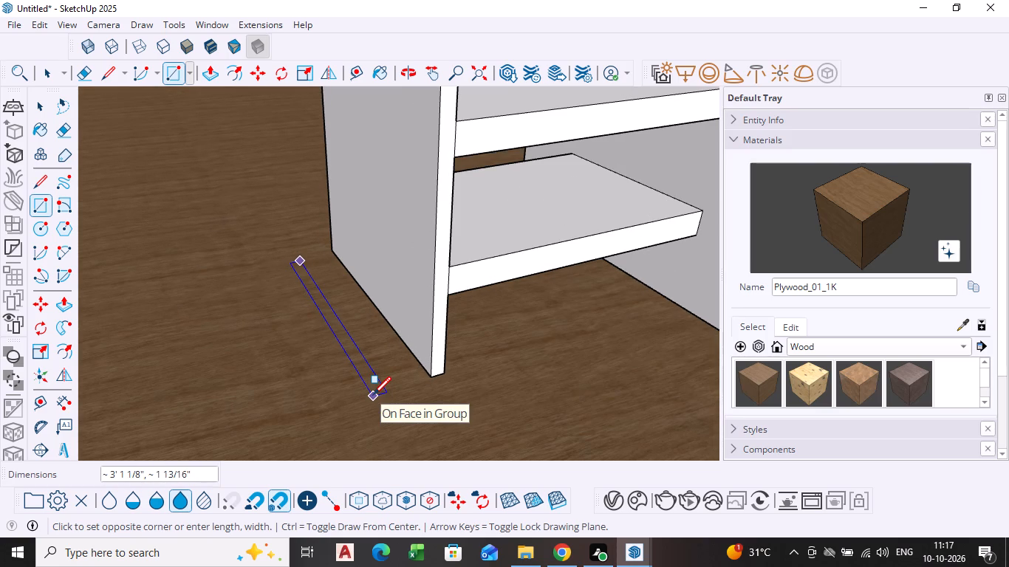
scroll(373, 396, "up", 3)
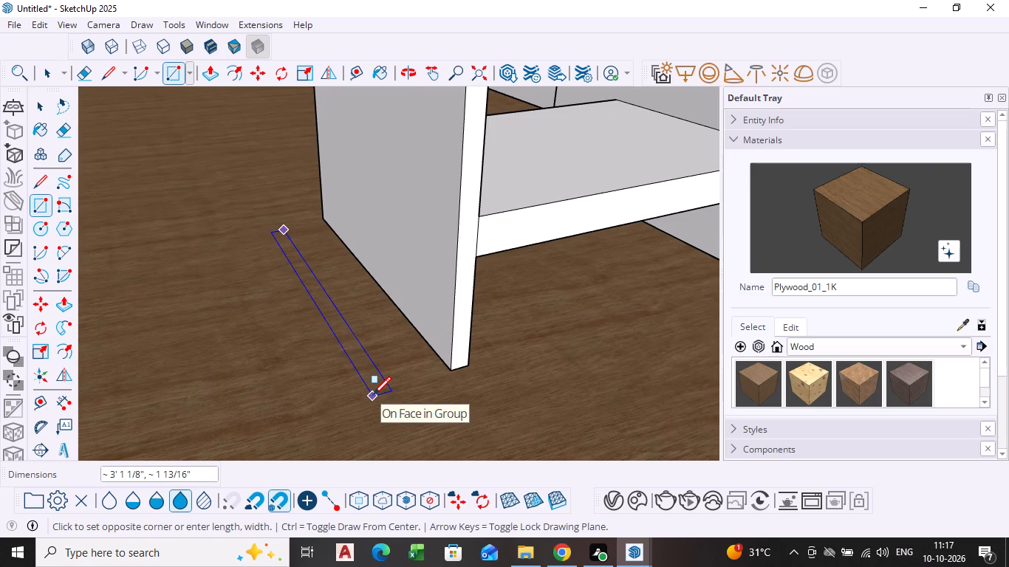
left_click(373, 396)
key("space")
Push/Pull the narrow floor rectangle up about 5 3/16" into a solid strip.
left_click(381, 388)
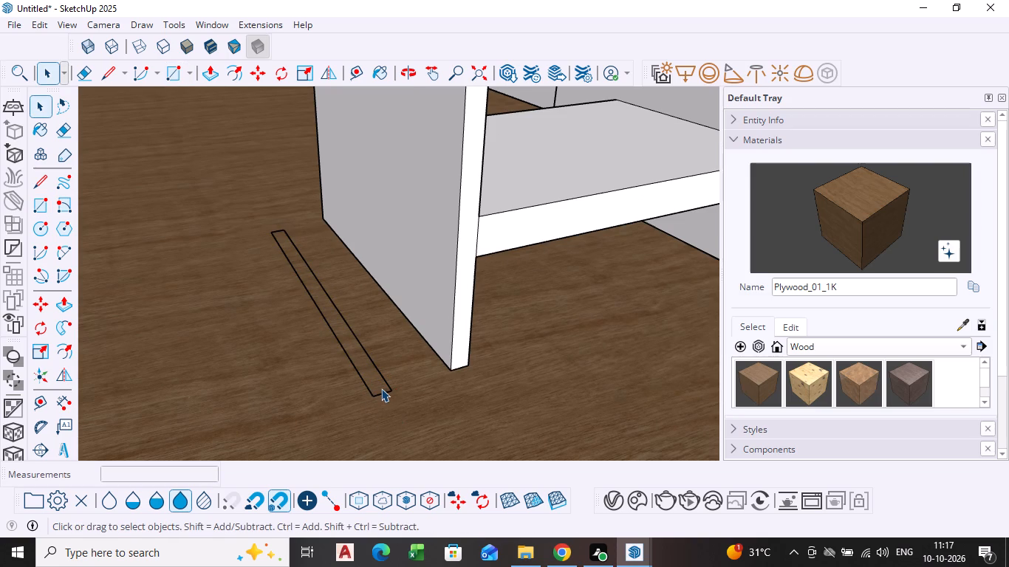
left_click(377, 382)
left_click(377, 382)
scroll(376, 380, "up", 8)
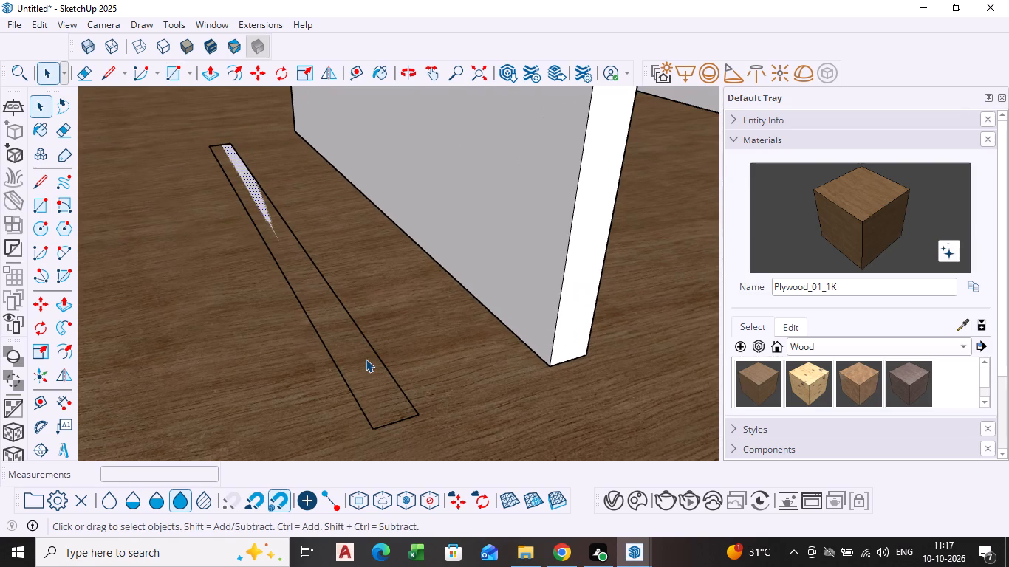
key("p")
double_click(366, 359)
left_click_drag(366, 359, 363, 257)
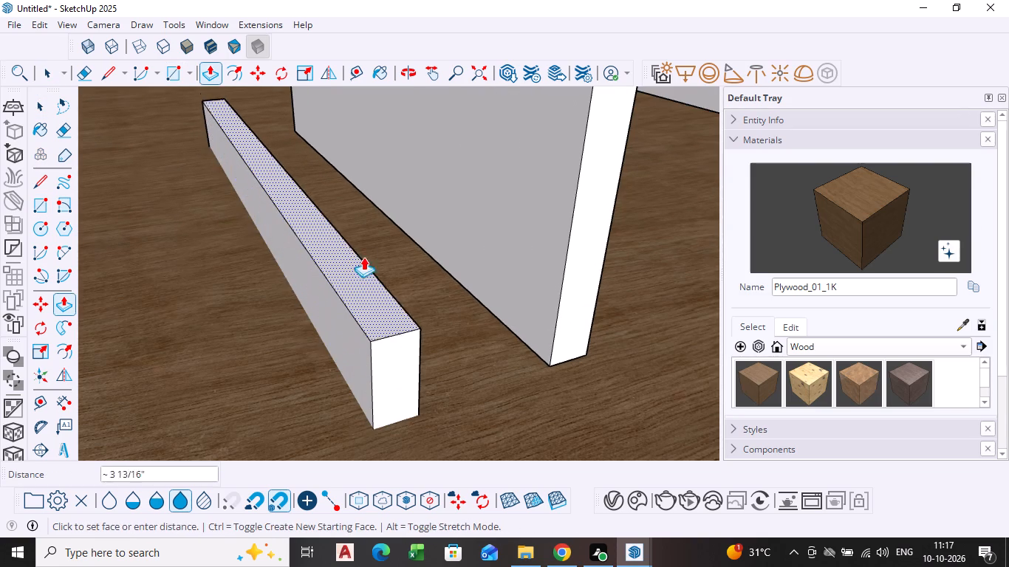
left_click_drag(363, 257, 363, 247)
Push/Pull the strip's top face up by about another 2' 4 3/8" to form an upright board beside the panel.
scroll(363, 244, "down", 20)
scroll(363, 244, "down", 6)
middle_click_drag(360, 256, 355, 310)
scroll(358, 286, "up", 9)
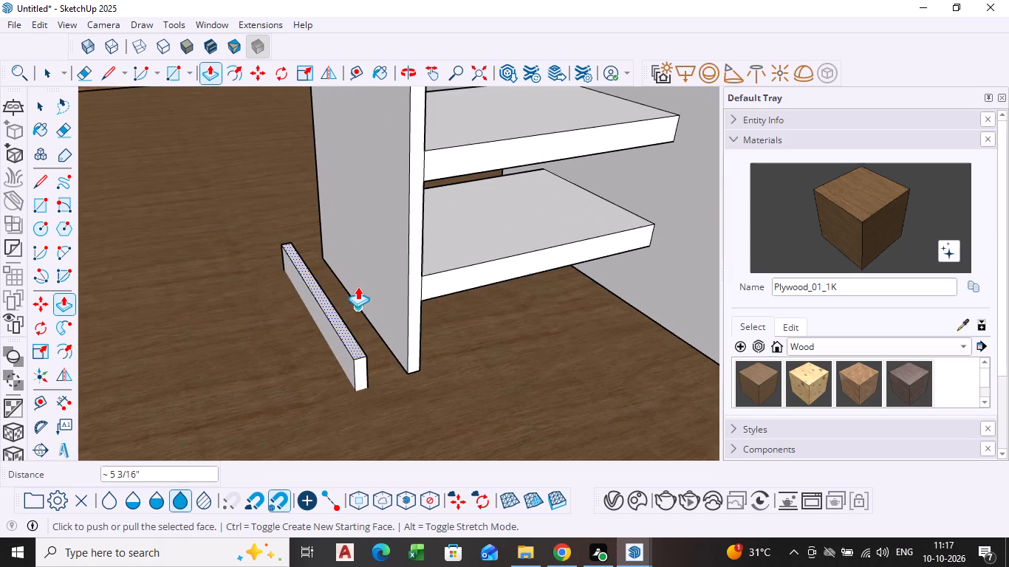
left_click_drag(347, 326, 337, 126)
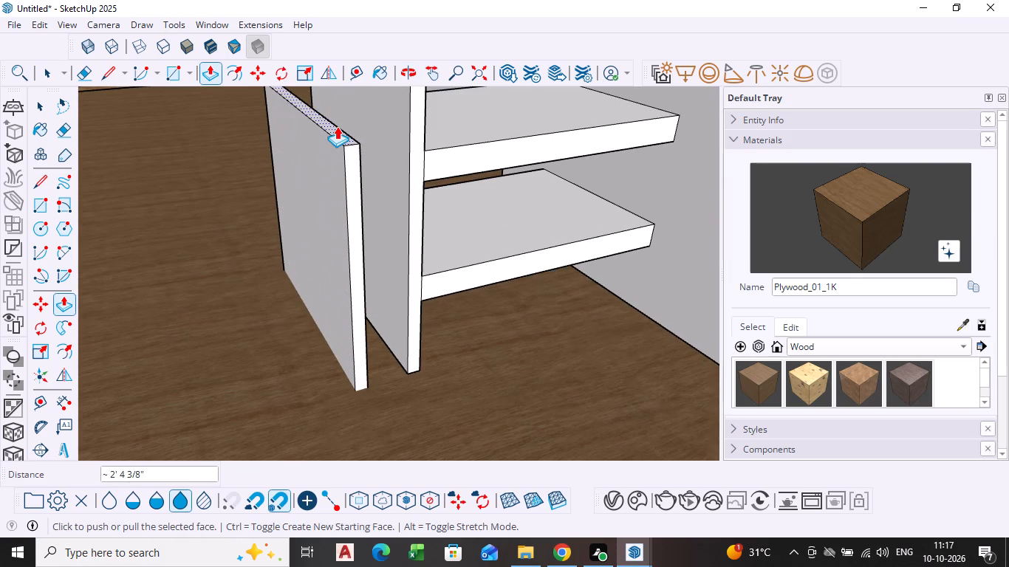
scroll(337, 126, "down", 13)
middle_click_drag(335, 129, 286, 360)
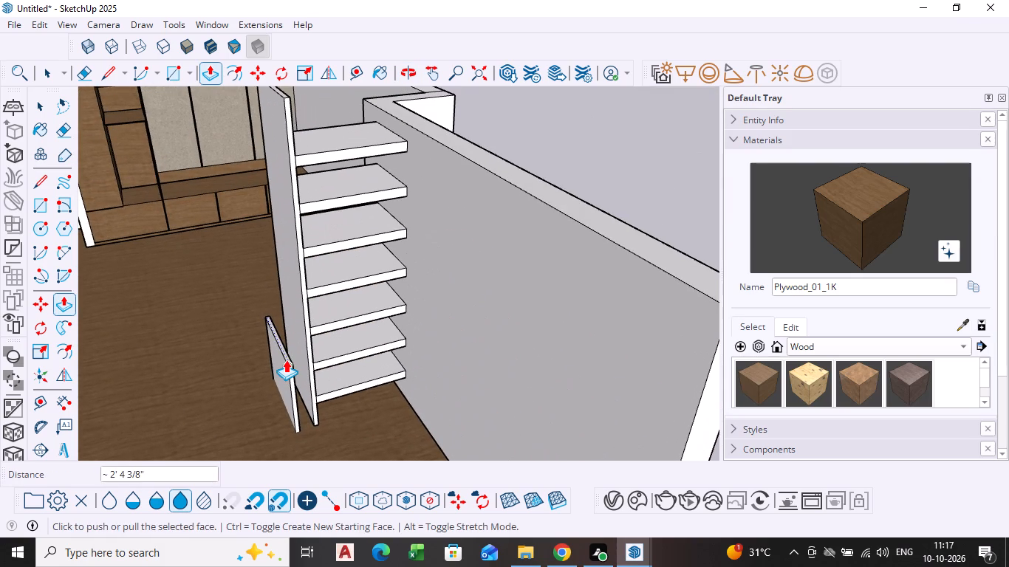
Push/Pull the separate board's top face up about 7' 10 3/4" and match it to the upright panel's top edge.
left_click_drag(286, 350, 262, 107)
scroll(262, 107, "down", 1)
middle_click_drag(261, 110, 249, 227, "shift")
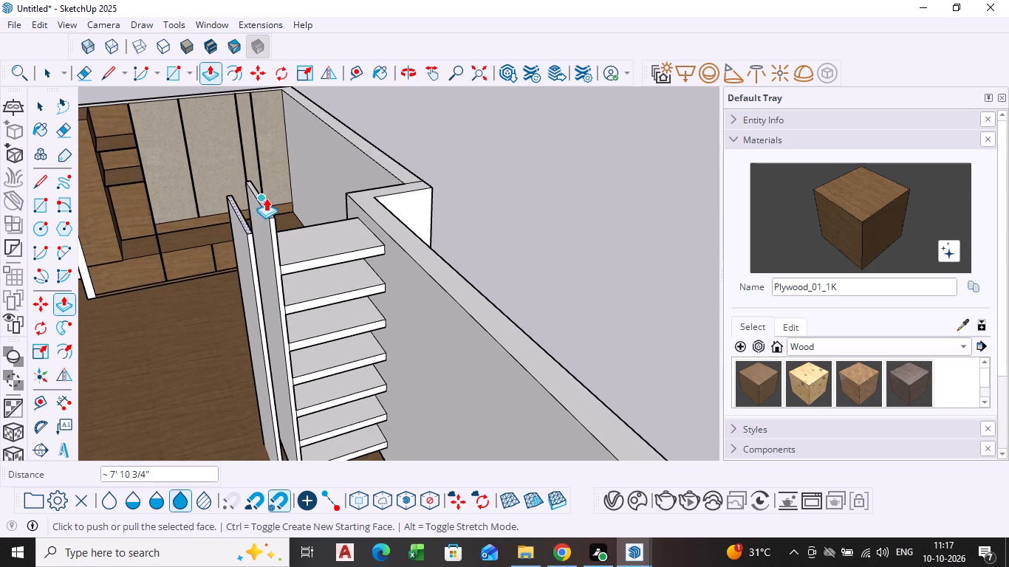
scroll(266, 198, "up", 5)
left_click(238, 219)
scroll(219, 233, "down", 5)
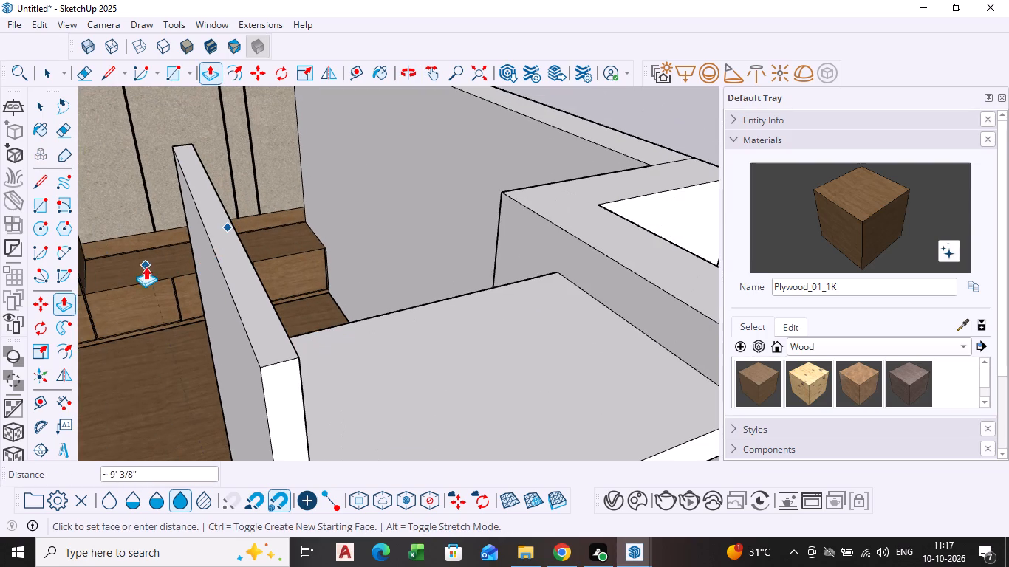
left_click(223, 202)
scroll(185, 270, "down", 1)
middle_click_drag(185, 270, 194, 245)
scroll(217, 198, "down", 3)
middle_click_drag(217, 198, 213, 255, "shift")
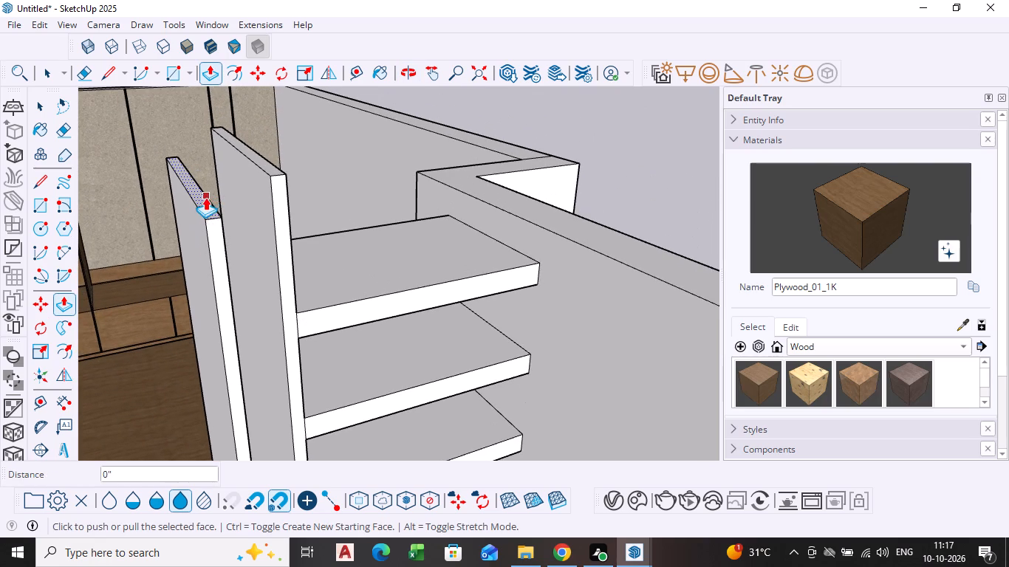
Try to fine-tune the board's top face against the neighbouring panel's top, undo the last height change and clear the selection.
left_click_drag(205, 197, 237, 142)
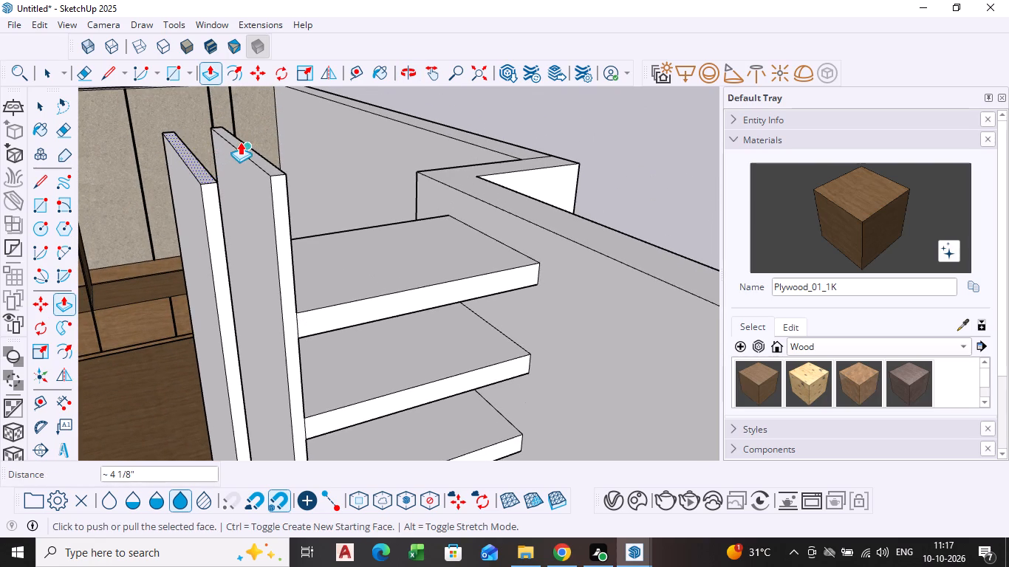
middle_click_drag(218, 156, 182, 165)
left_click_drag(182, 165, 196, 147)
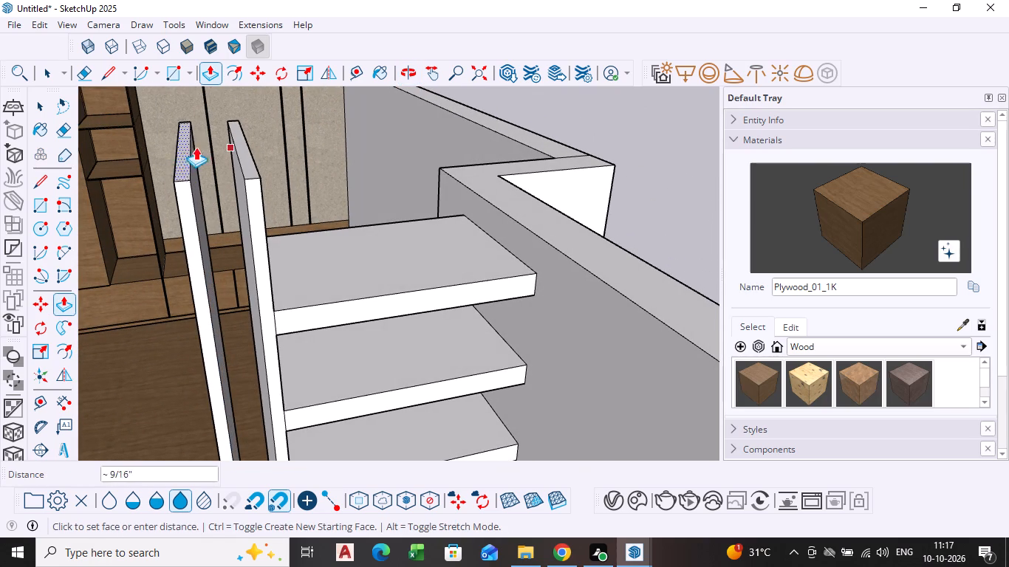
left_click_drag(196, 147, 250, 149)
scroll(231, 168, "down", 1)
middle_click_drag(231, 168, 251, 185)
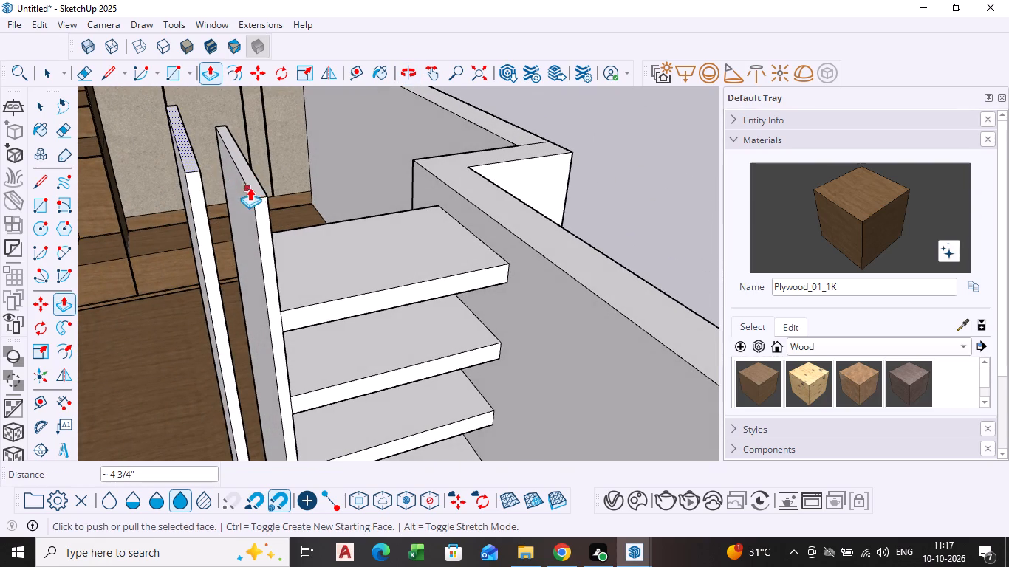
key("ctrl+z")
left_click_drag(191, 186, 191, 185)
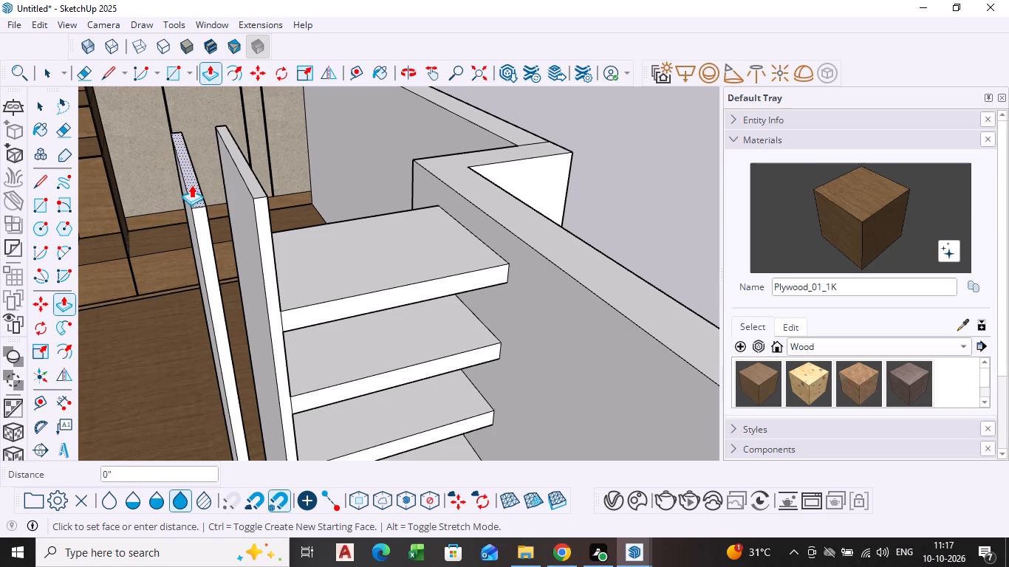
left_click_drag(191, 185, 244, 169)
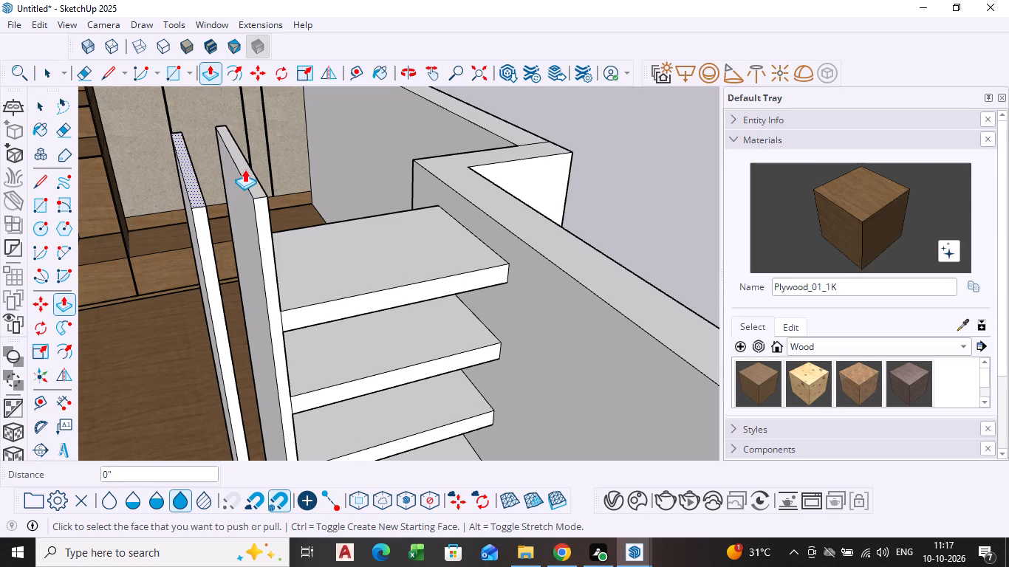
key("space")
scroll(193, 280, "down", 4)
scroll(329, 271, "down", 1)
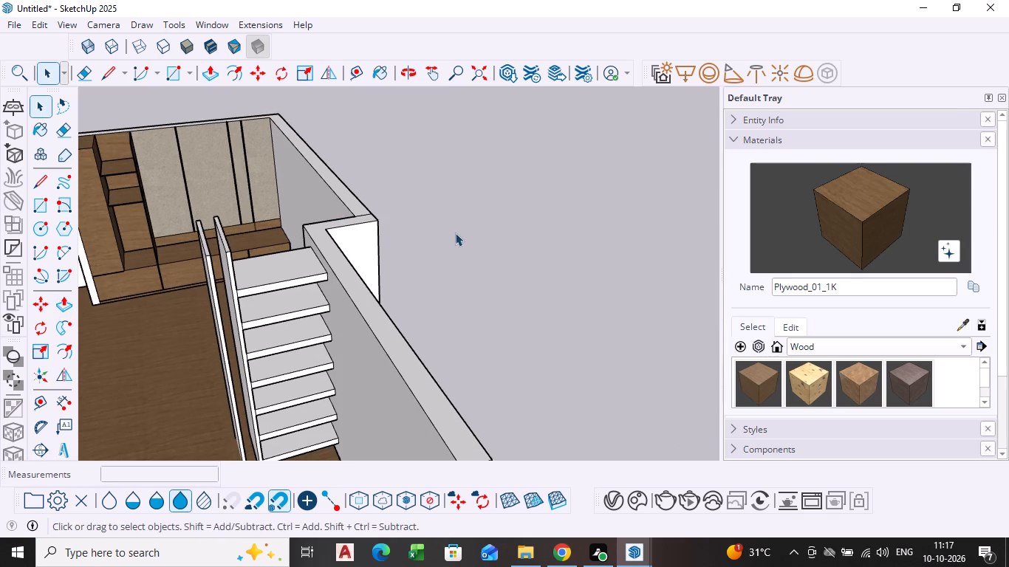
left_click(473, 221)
Undo the board's extrusions back to the flat narrow rectangle on the floor.
scroll(159, 392, "down", 1)
middle_click_drag(157, 392, 140, 333)
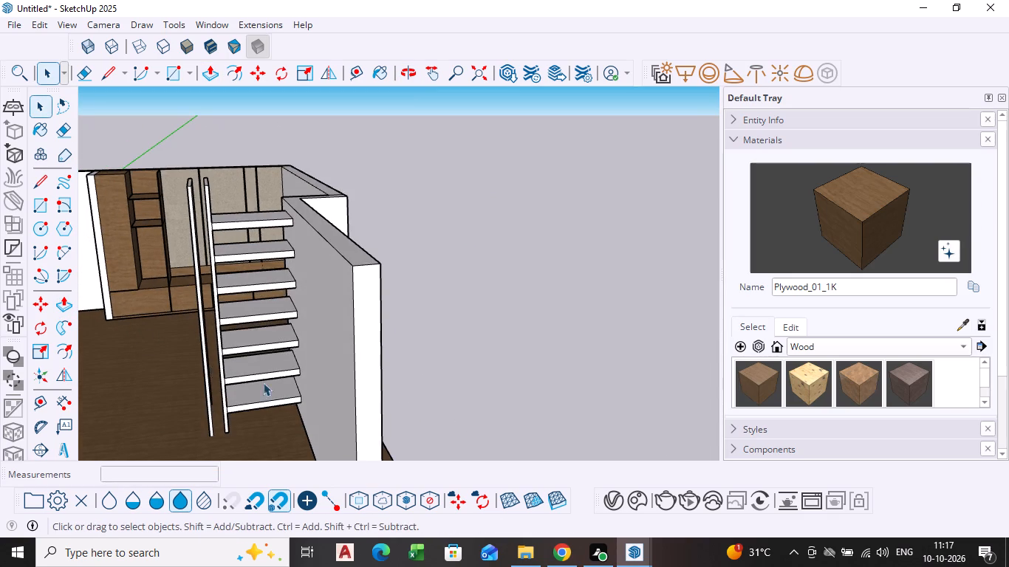
scroll(282, 385, "down", 3)
middle_click_drag(244, 411, 335, 373)
key("ctrl+z")
key("ctrl+z")
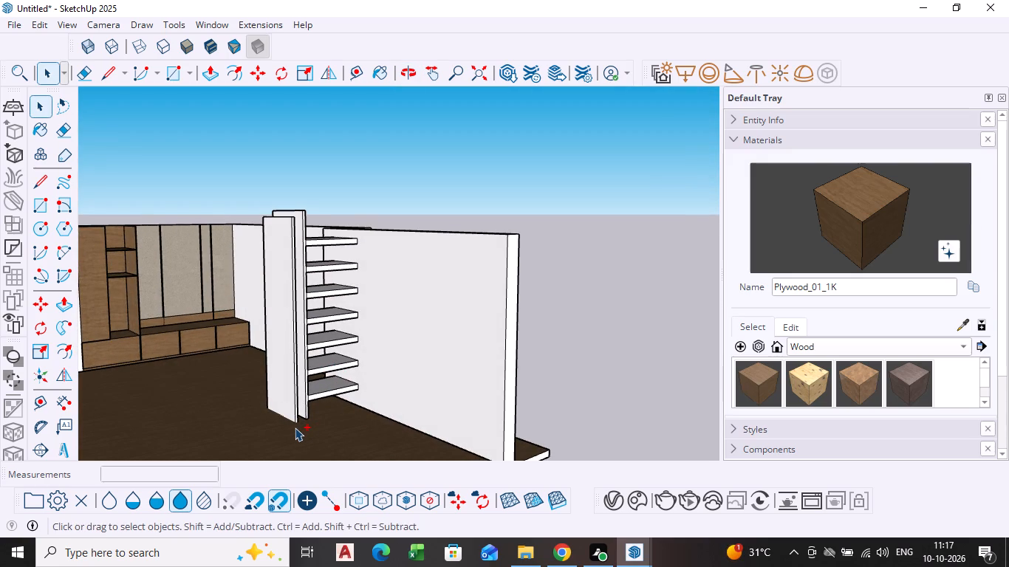
key("ctrl+z")
key("ctrl+z")
key("ctrl+z")
key("ctrl+z")
Copy the narrow floor rectangle about 4' 5 11/16" away from the shelves and divide that distance into five equally spaced copies.
middle_click_drag(293, 427, 270, 443)
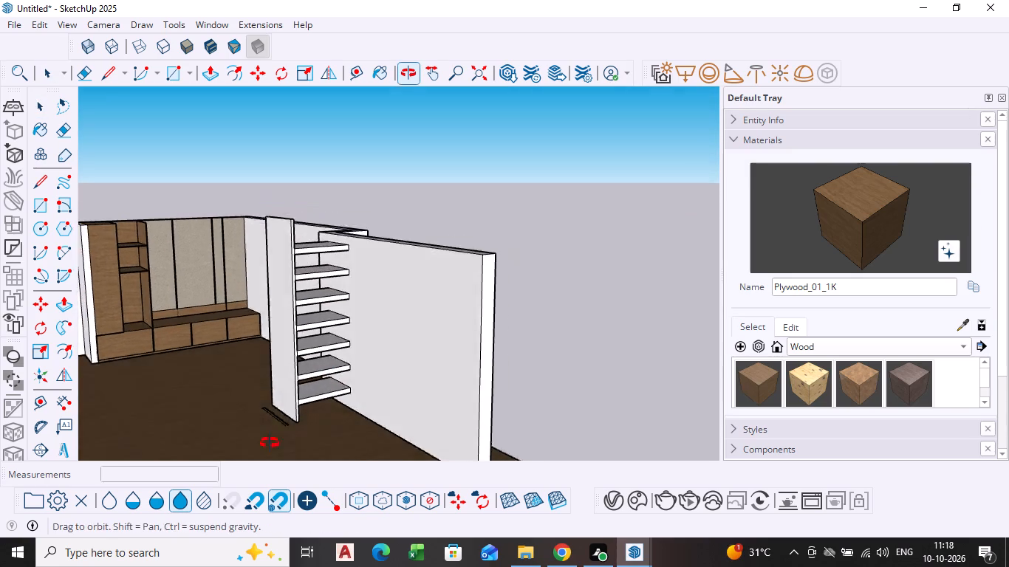
middle_click_drag(270, 443, 250, 453)
scroll(245, 441, "down", 2)
middle_click_drag(245, 442, 251, 382)
middle_click_drag(271, 408, 238, 428)
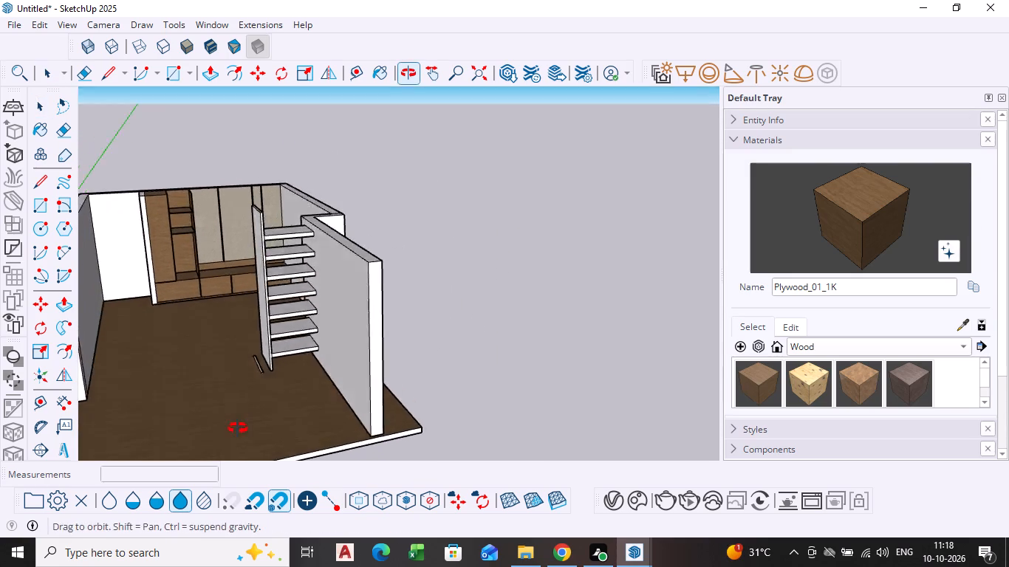
middle_click_drag(238, 428, 219, 439)
scroll(262, 354, "up", 15)
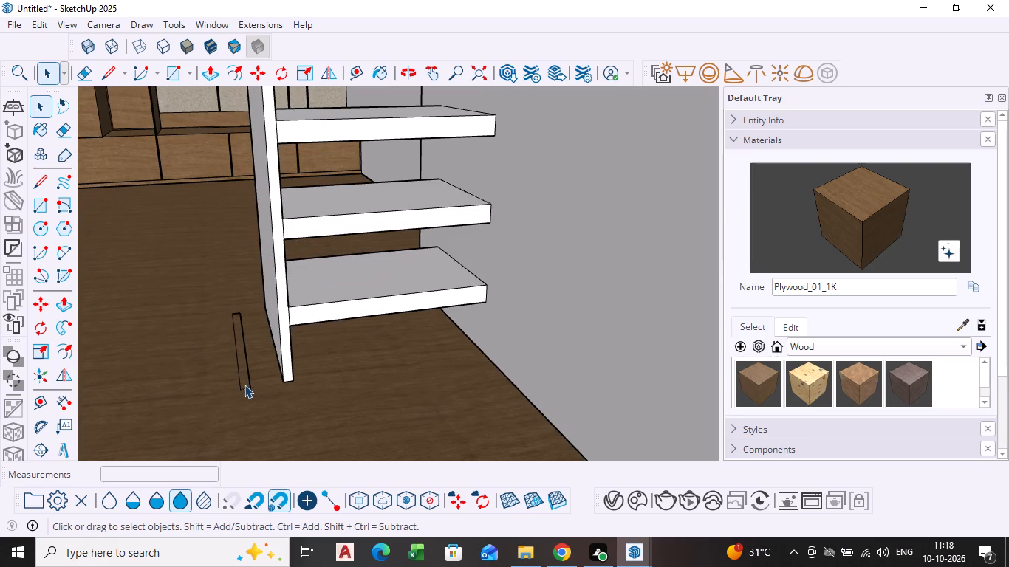
left_click(244, 385)
key("m")
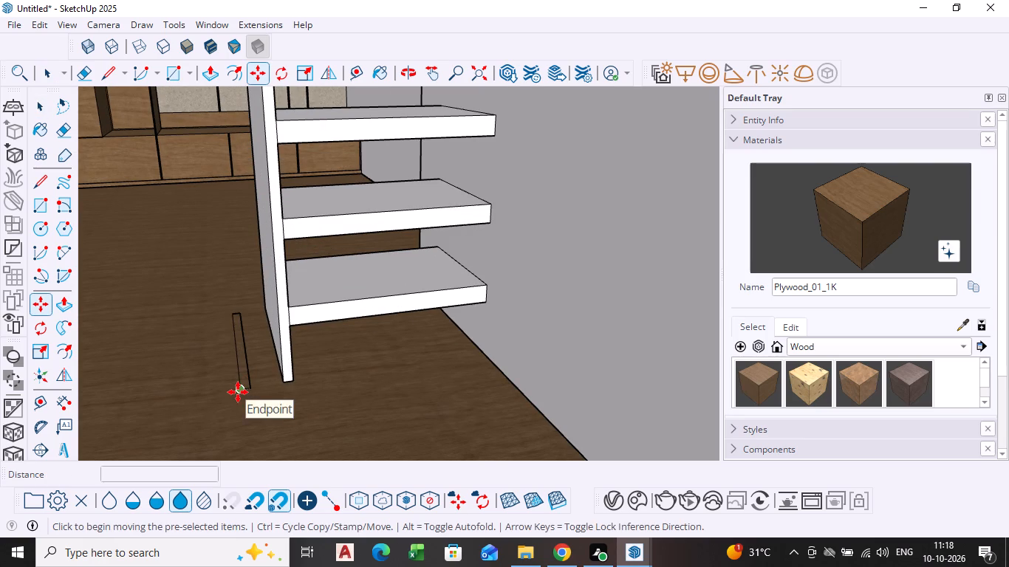
left_click(238, 392)
scroll(187, 393, "down", 5)
middle_click_drag(187, 393, 283, 354)
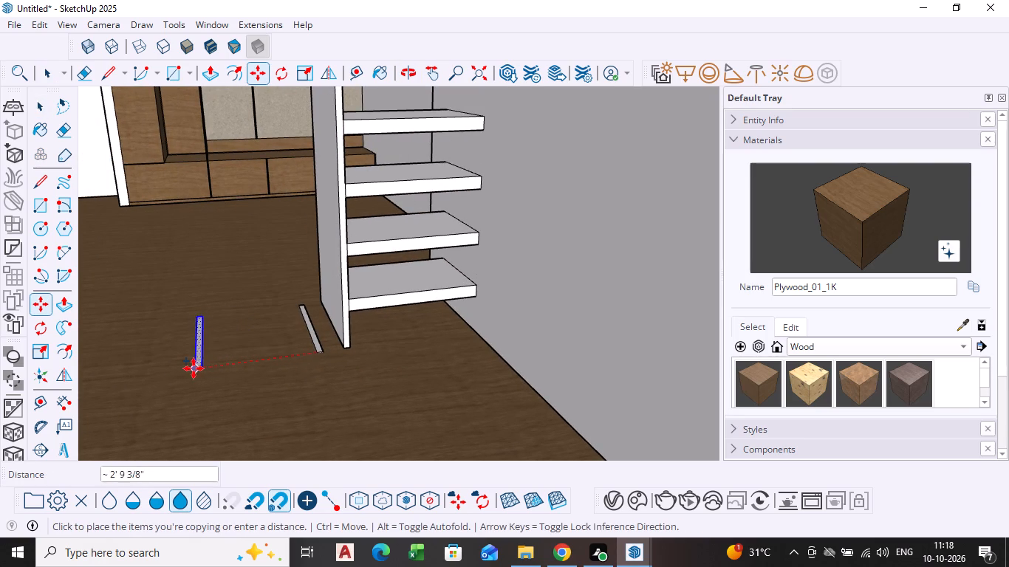
scroll(177, 368, "down", 4)
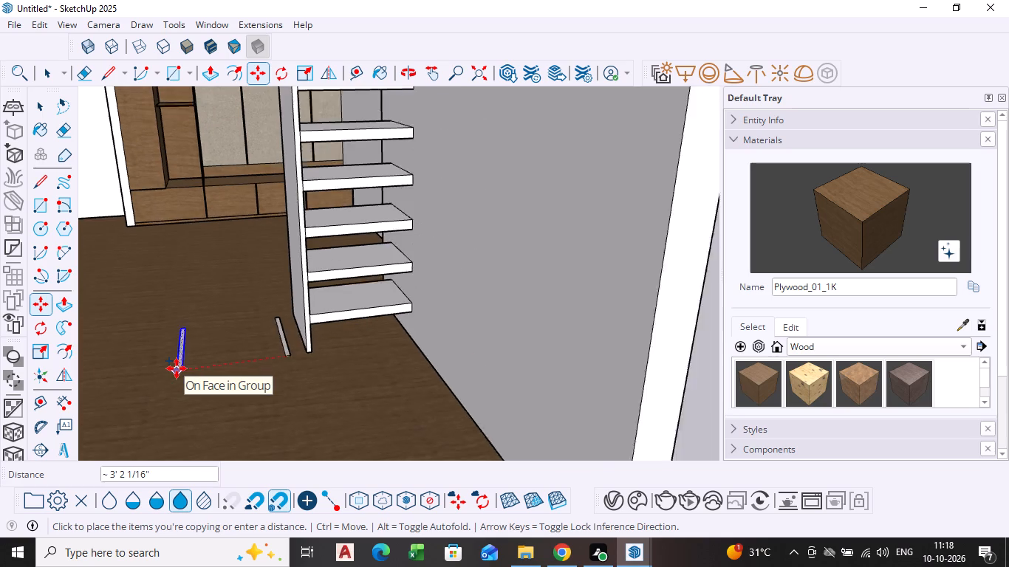
scroll(177, 368, "down", 4)
middle_click_drag(177, 368, 311, 334)
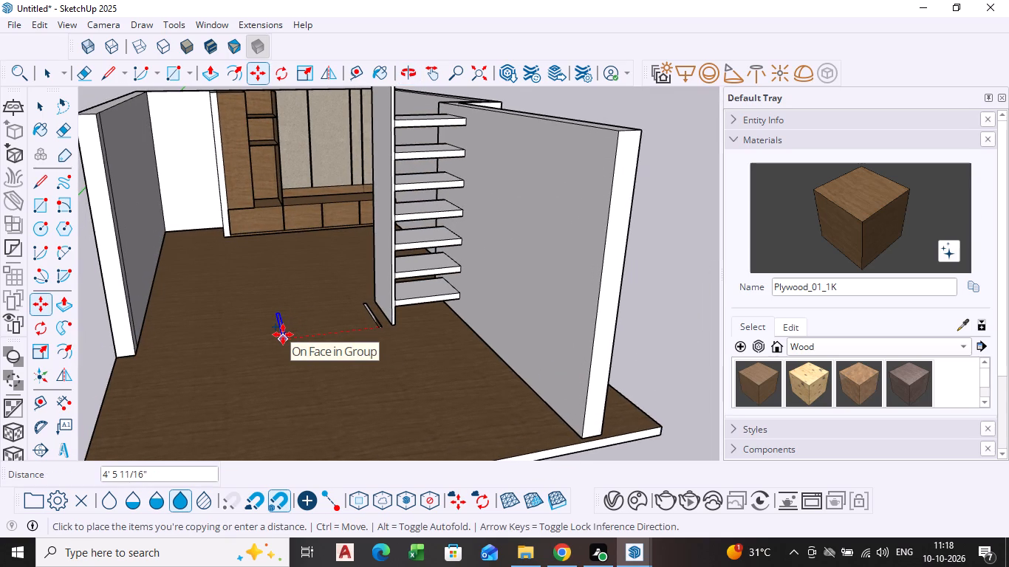
key("5")
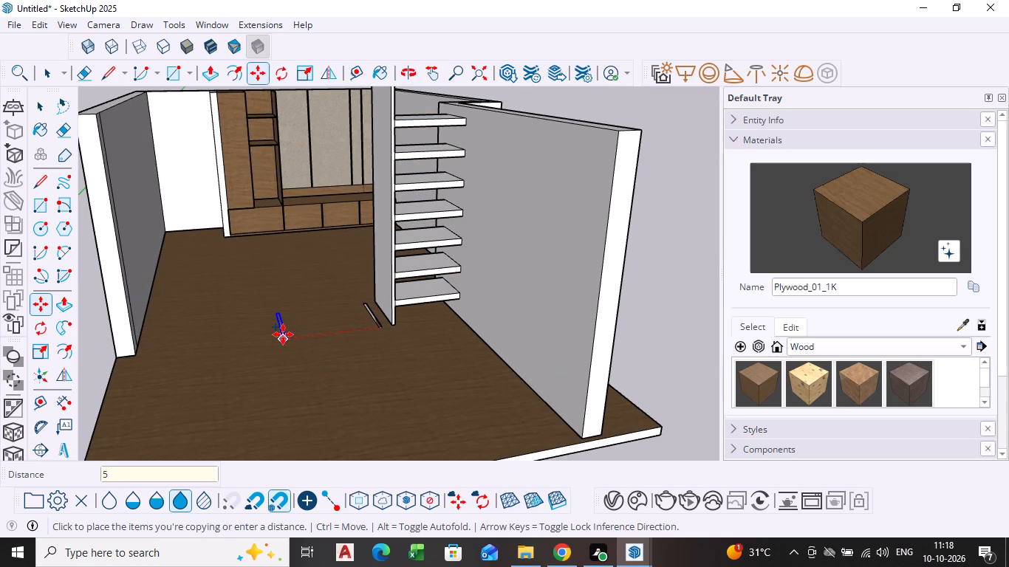
key("BackSpace")
left_click(283, 334)
type("/5")
key("Return")
key("space")
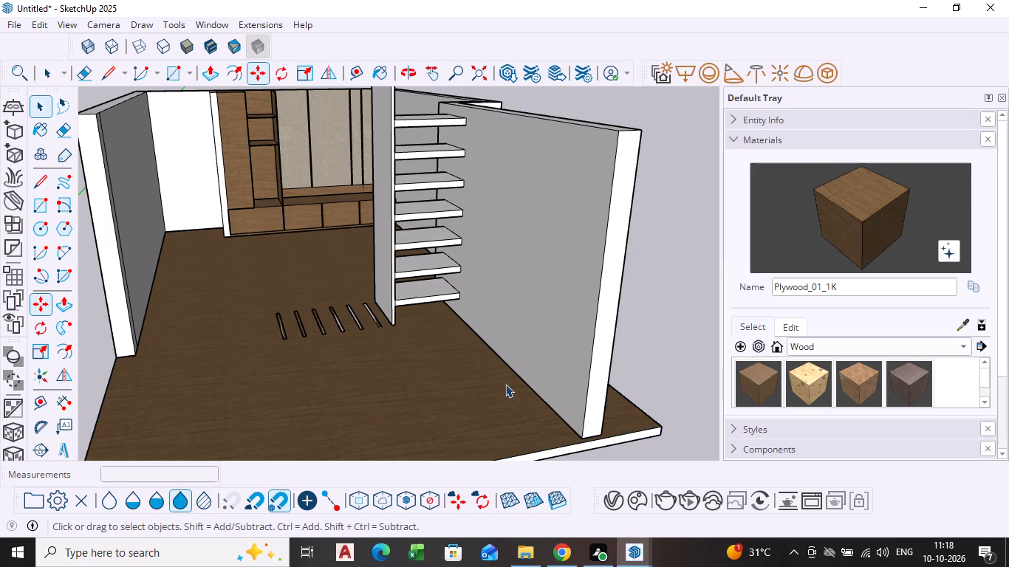
Push/Pull the rectangle nearest the shelves up about 11' 1/2" to the height of the upright panel.
scroll(293, 324, "up", 7)
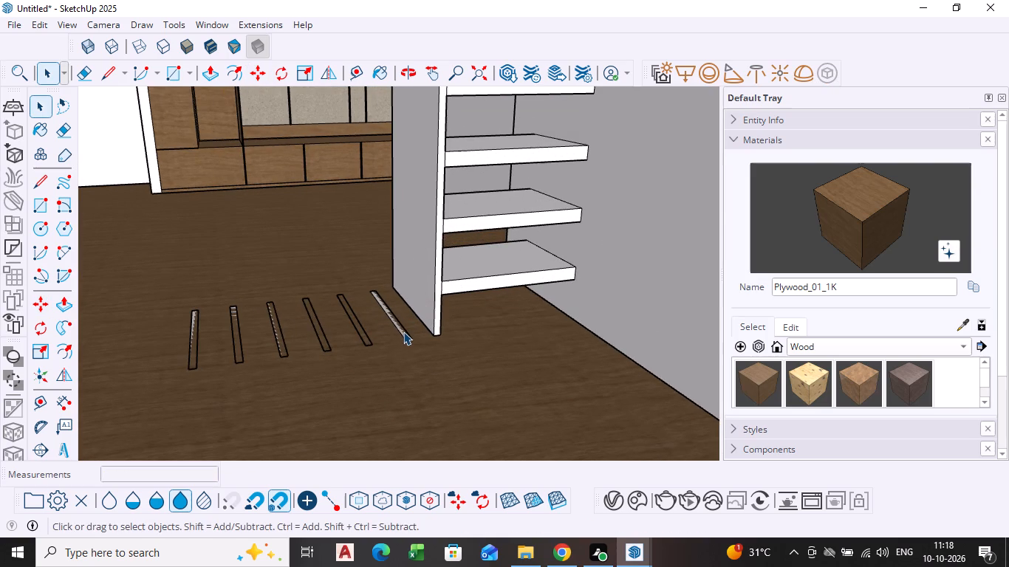
left_click(403, 331)
scroll(403, 331, "up", 8)
left_click(403, 333)
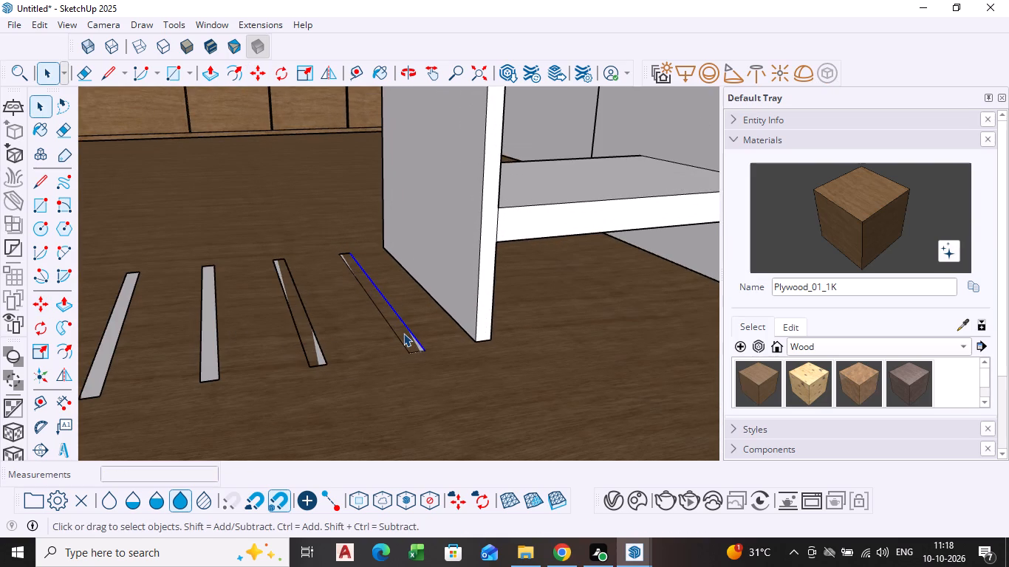
key("p")
left_click(402, 336)
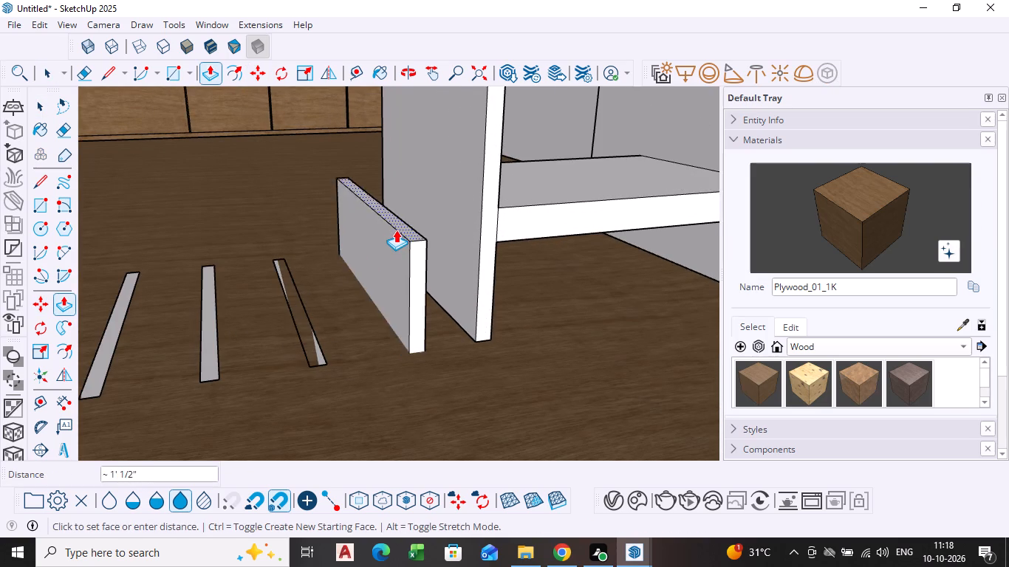
scroll(396, 230, "down", 18)
middle_click_drag(395, 230, 331, 385, "shift")
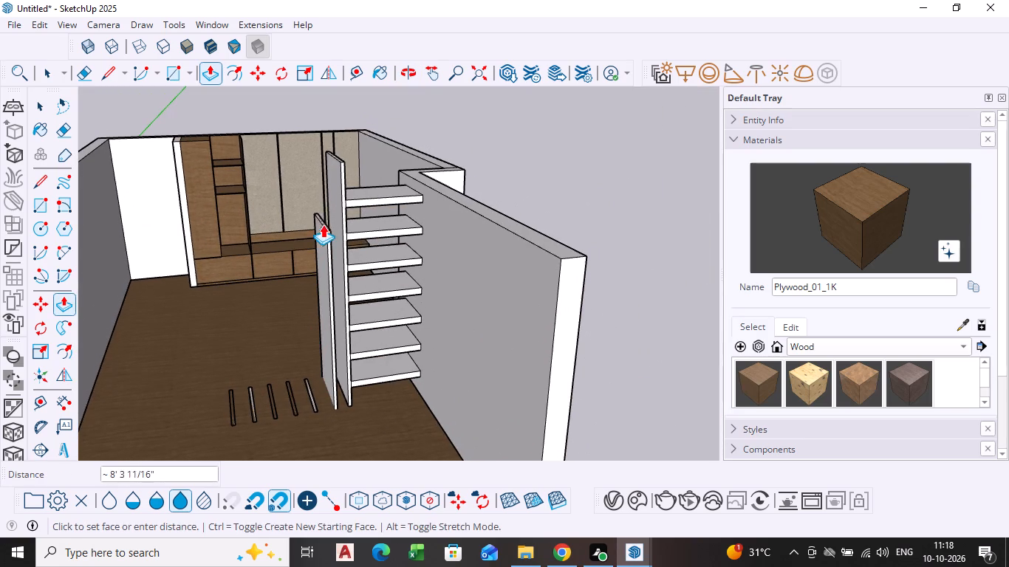
left_click(346, 157)
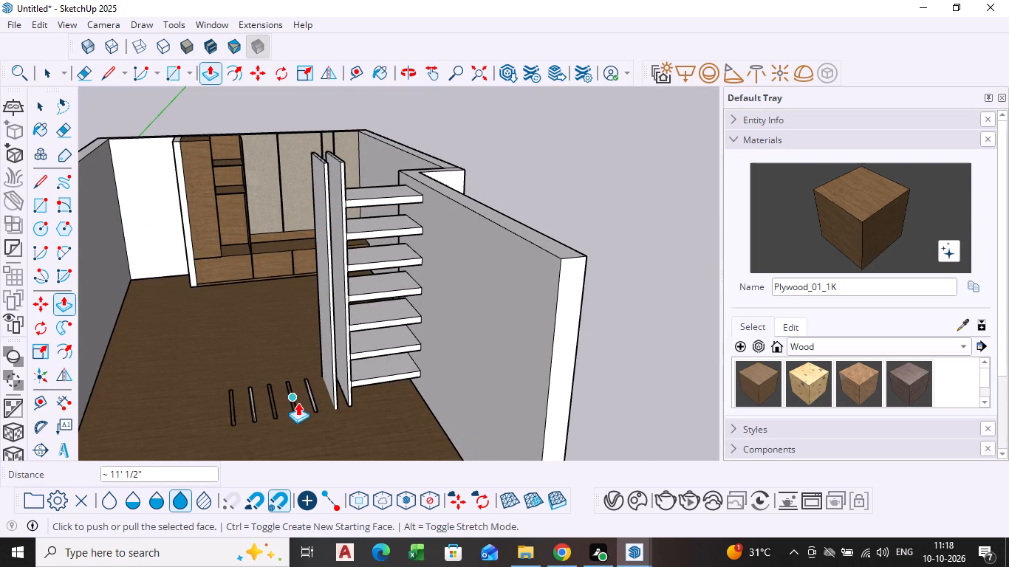
Push/Pull the second and third floor rectangles from the shelves up by the same 11' 1/2" height.
scroll(306, 401, "up", 5)
key("space")
scroll(329, 409, "up", 4)
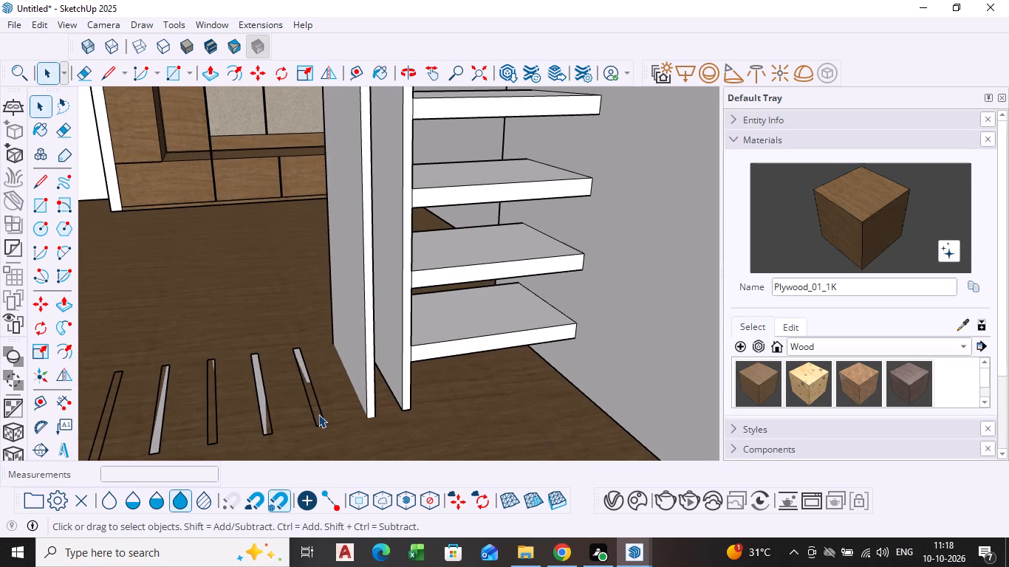
left_click(318, 414)
key("p")
double_click(318, 414)
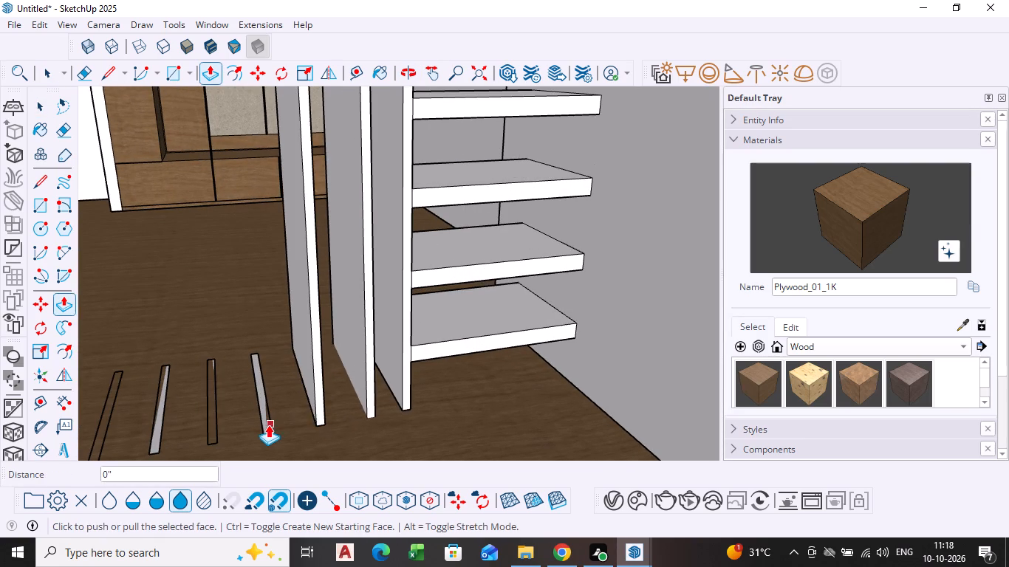
scroll(267, 425, "up", 4)
key("space")
left_click(265, 420)
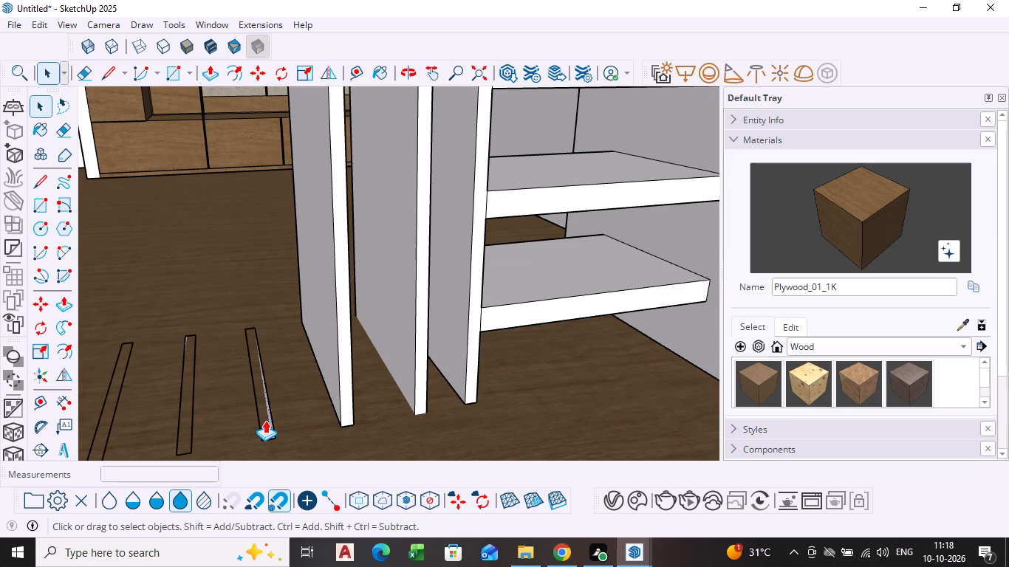
key("p")
double_click(265, 420)
Push/Pull the fourth and fifth floor rectangles from the shelves up by the same 11' 1/2" height.
scroll(129, 444, "up", 5)
key("space")
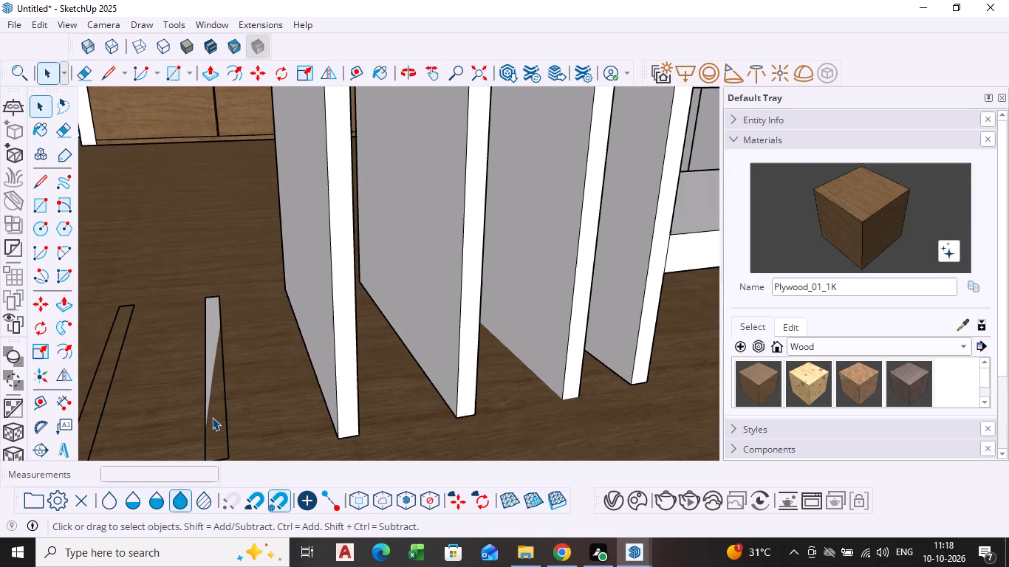
left_click(213, 417)
key("p")
double_click(213, 417)
scroll(196, 418, "down", 5)
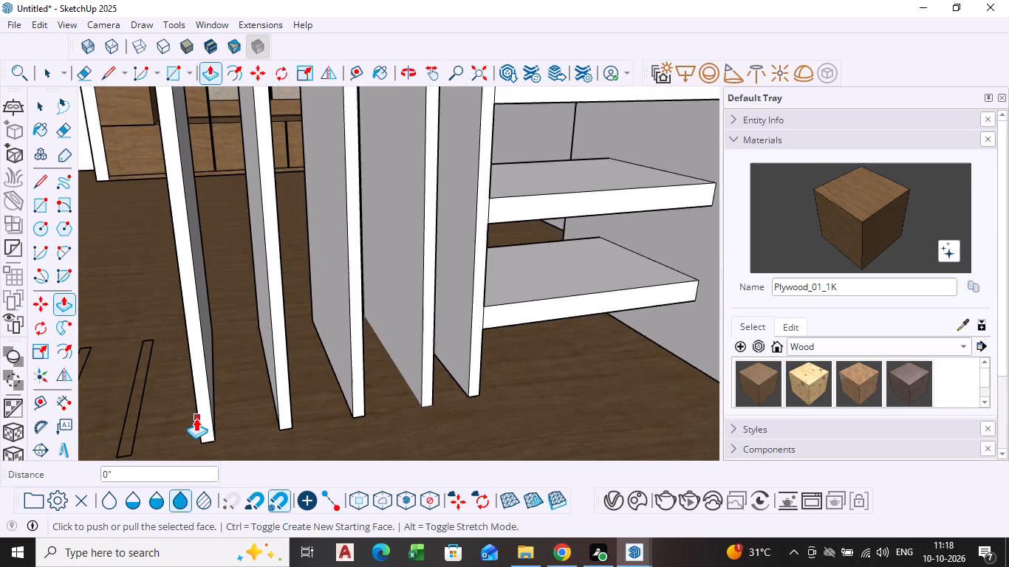
scroll(196, 418, "down", 6)
middle_click_drag(196, 418, 280, 389, "shift")
scroll(228, 391, "up", 8)
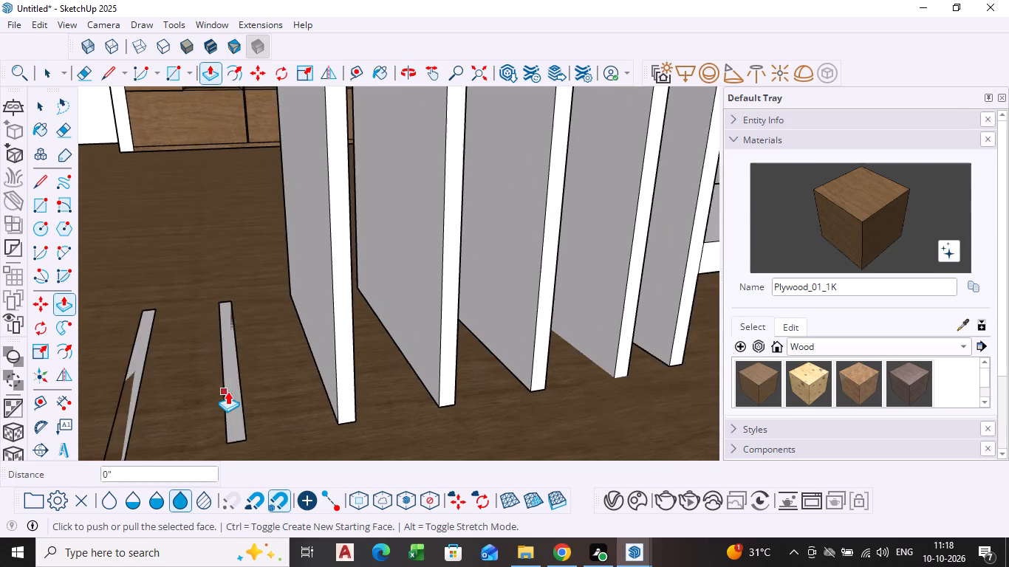
key("space")
left_click(232, 395)
key("p")
double_click(232, 395)
Push/Pull the last floor rectangle, farthest from the shelves, up by the same 11' 1/2" height and clear the selection.
scroll(205, 406, "down", 3)
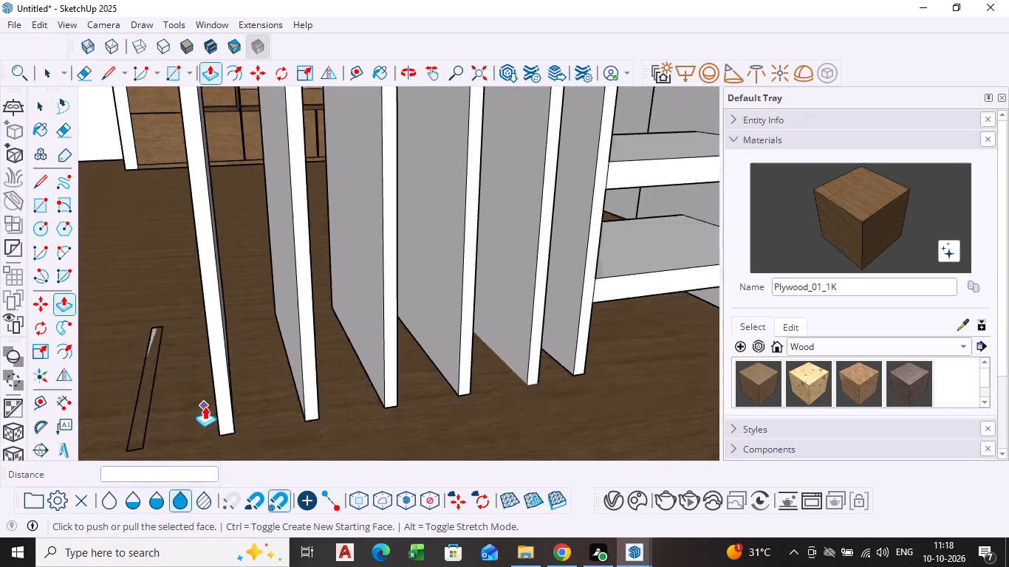
scroll(205, 406, "down", 8)
scroll(183, 412, "up", 7)
key("space")
scroll(168, 413, "up", 5)
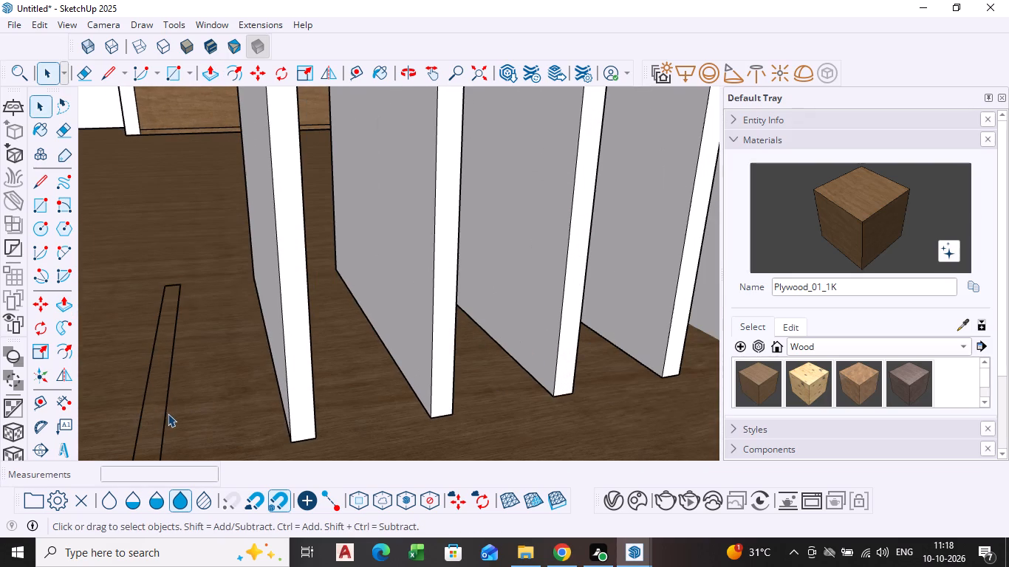
left_click(156, 418)
key("p")
double_click(156, 418)
scroll(198, 381, "down", 5)
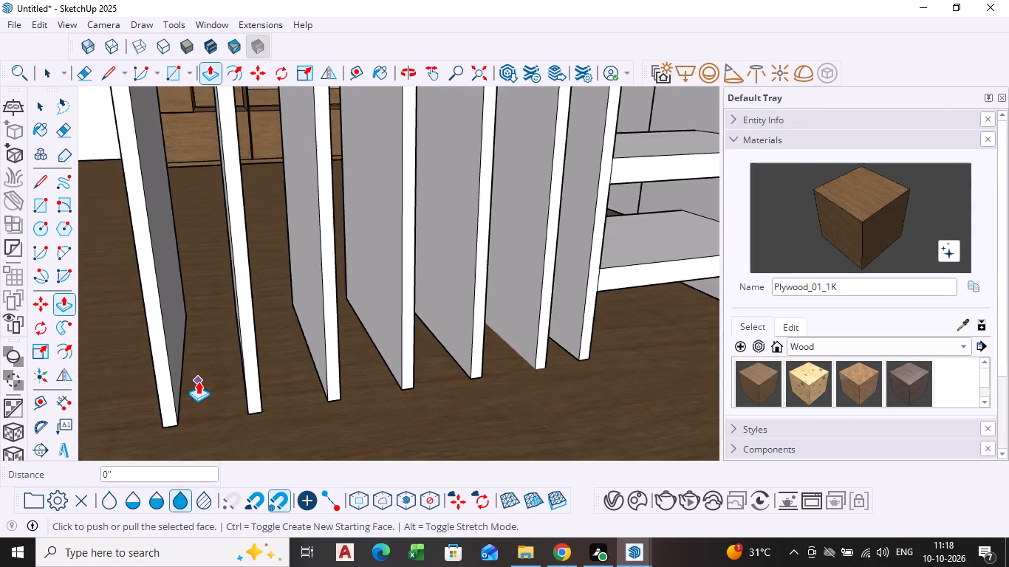
scroll(198, 381, "down", 20)
scroll(198, 381, "down", 9)
key("space")
left_click(355, 343)
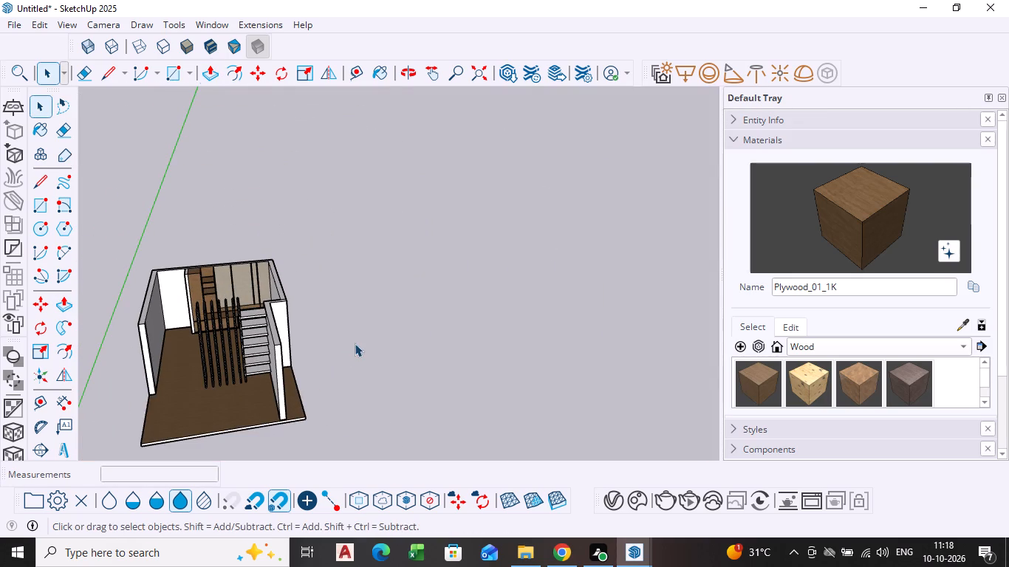
Copy the upright board farthest from the shelves about 5 5/8" into the gap beside it, between the first two boards.
middle_click_drag(191, 397, 212, 378)
scroll(212, 378, "up", 8)
middle_click_drag(213, 374, 219, 374)
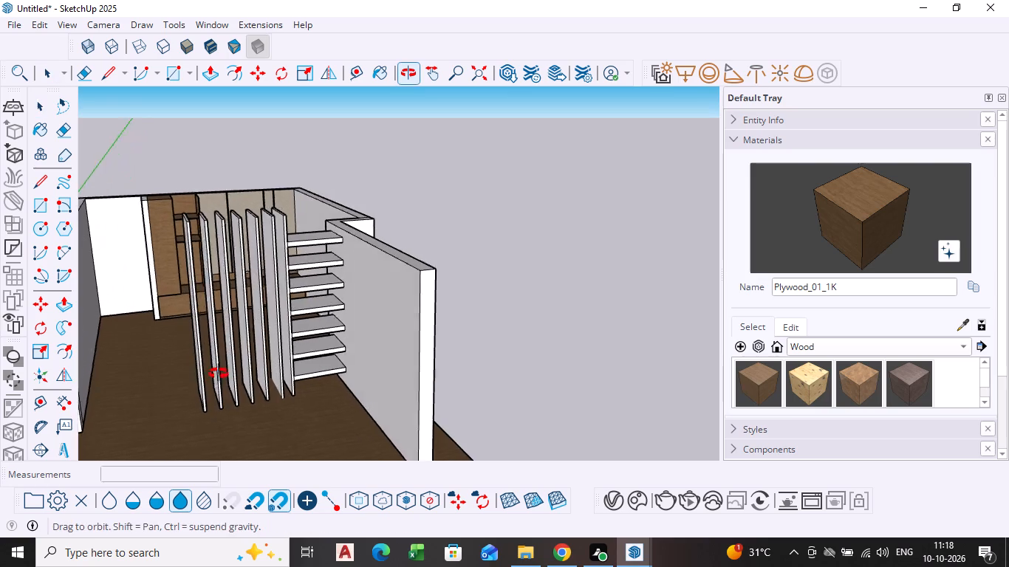
middle_click_drag(219, 374, 233, 376)
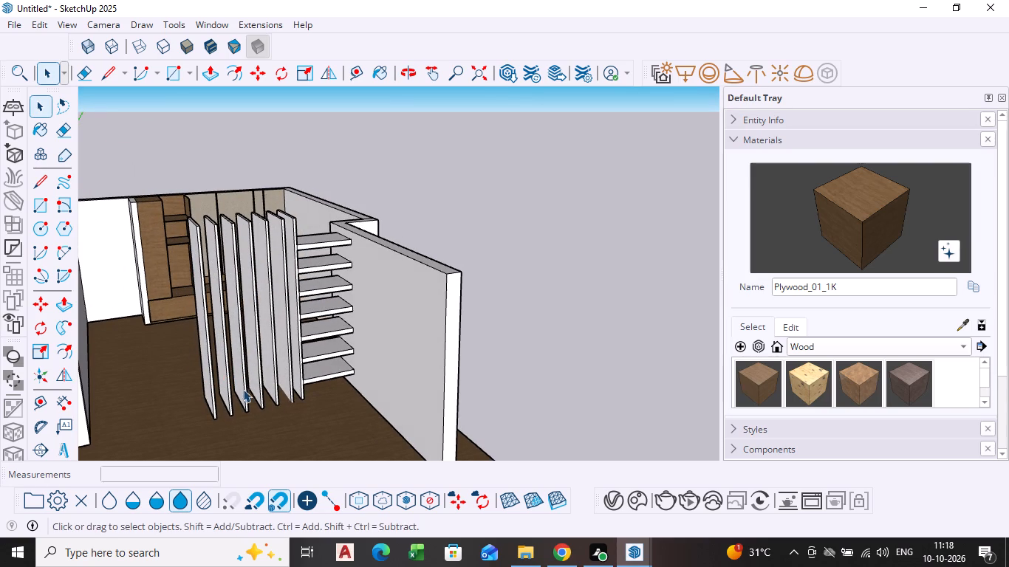
middle_click_drag(250, 389, 222, 390)
scroll(171, 425, "up", 5)
middle_click_drag(195, 409, 191, 417)
scroll(199, 411, "up", 8)
middle_click_drag(224, 396, 225, 403)
scroll(225, 403, "up", 4)
triple_click(225, 403)
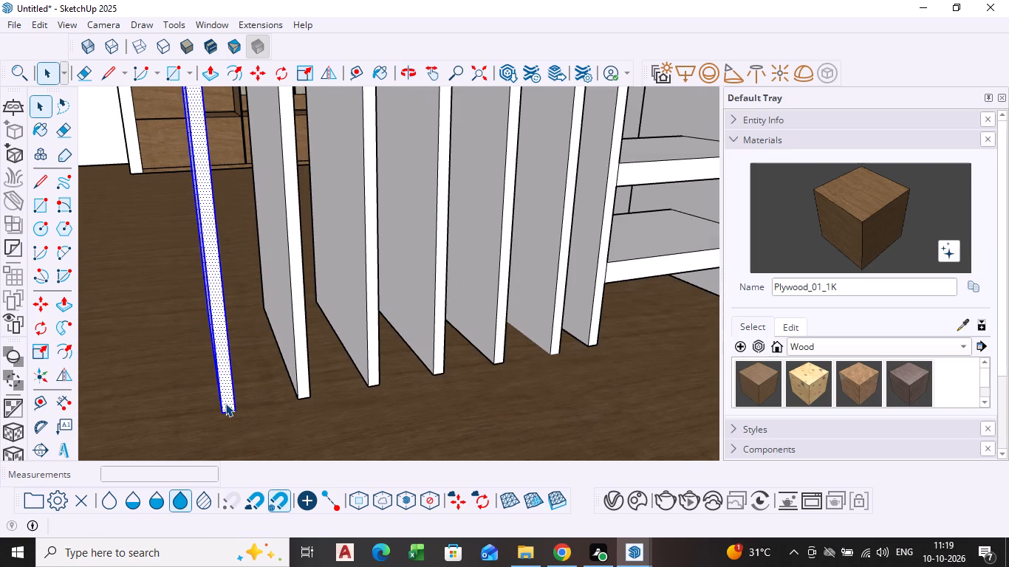
key("m")
left_click(224, 407)
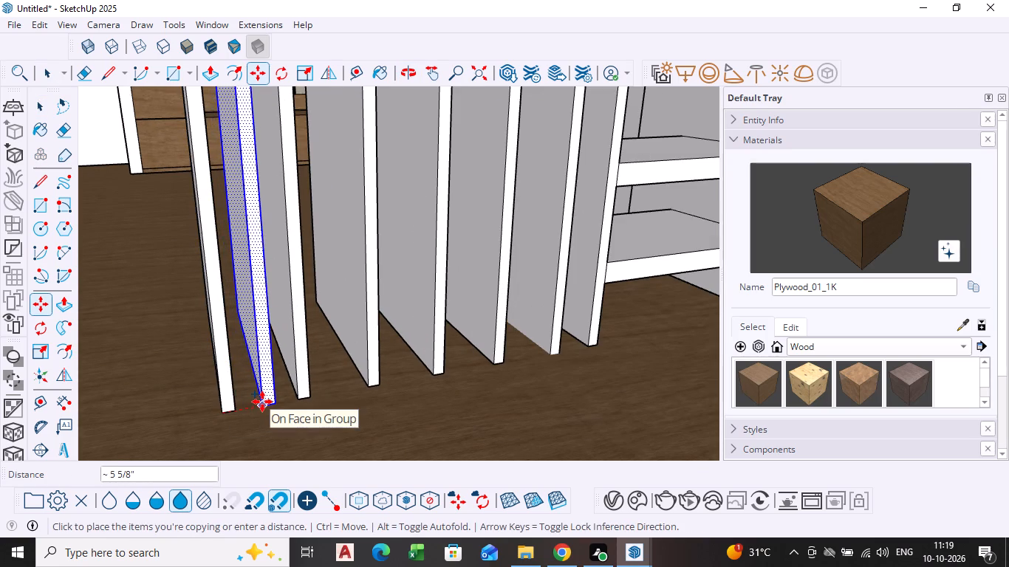
scroll(262, 402, "up", 5)
left_click(262, 402)
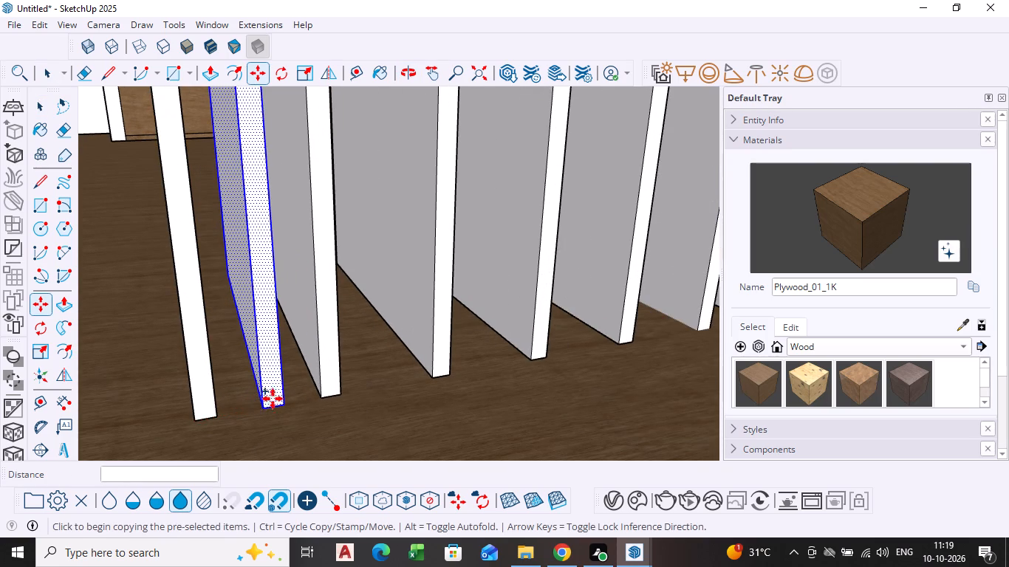
Copy the new board into the second gap, and again about 10 1/16" onward into the third gap.
left_click(267, 408)
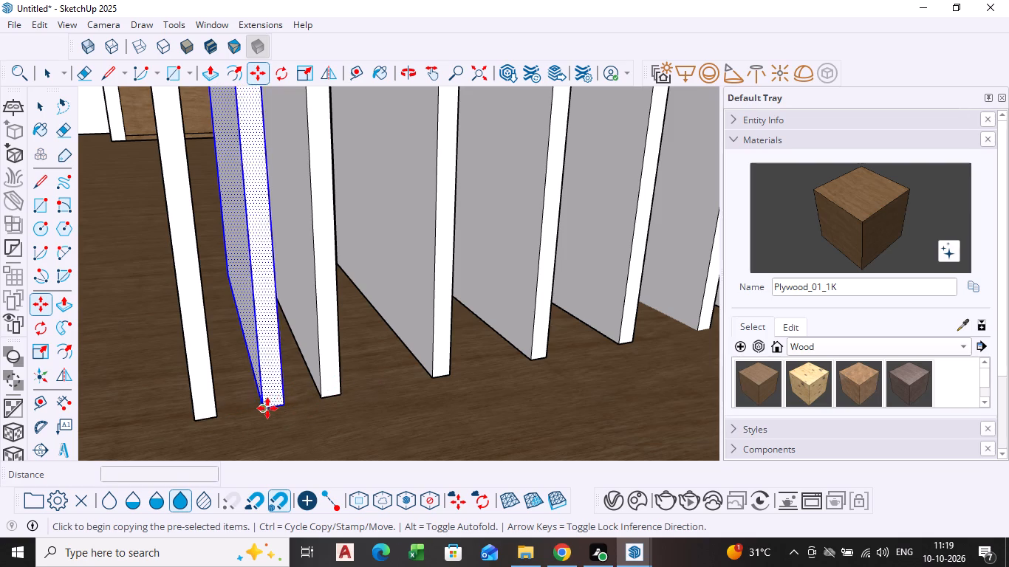
middle_click_drag(382, 381, 339, 397)
left_click(339, 397)
left_click(339, 397)
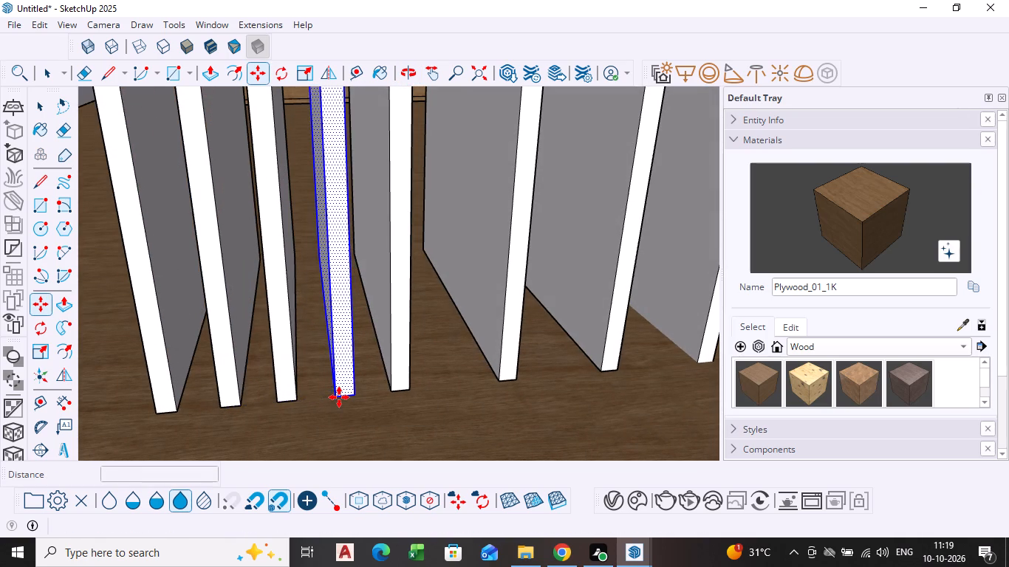
left_click(439, 379)
Continue copying the board about 11 3/16" into the fourth gap and about 1' 13/16" into the fifth gap.
scroll(439, 379, "down", 2)
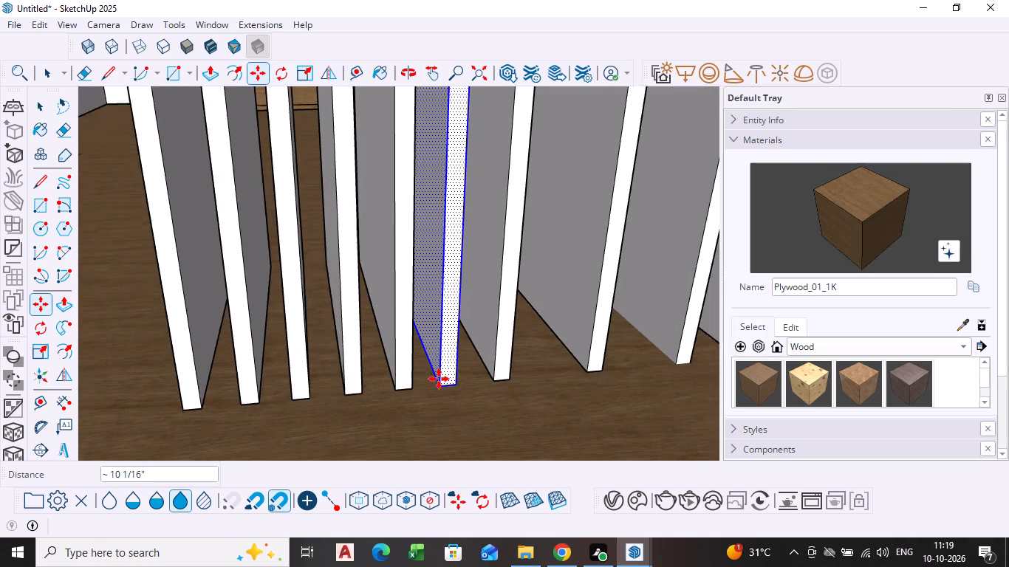
scroll(439, 379, "down", 2)
middle_click_drag(439, 379, 313, 403, "shift")
left_click(317, 403)
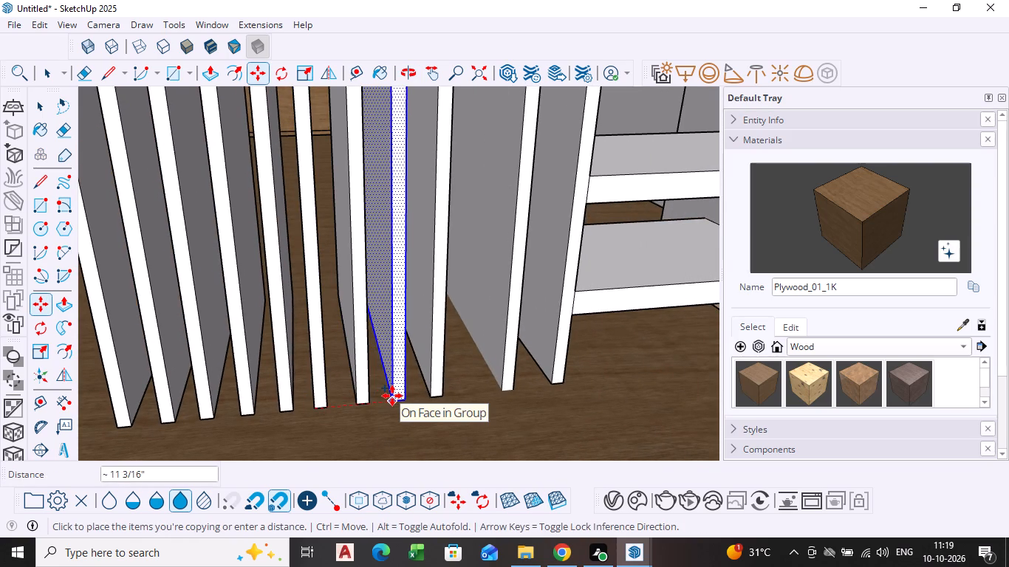
left_click(392, 396)
left_click(392, 396)
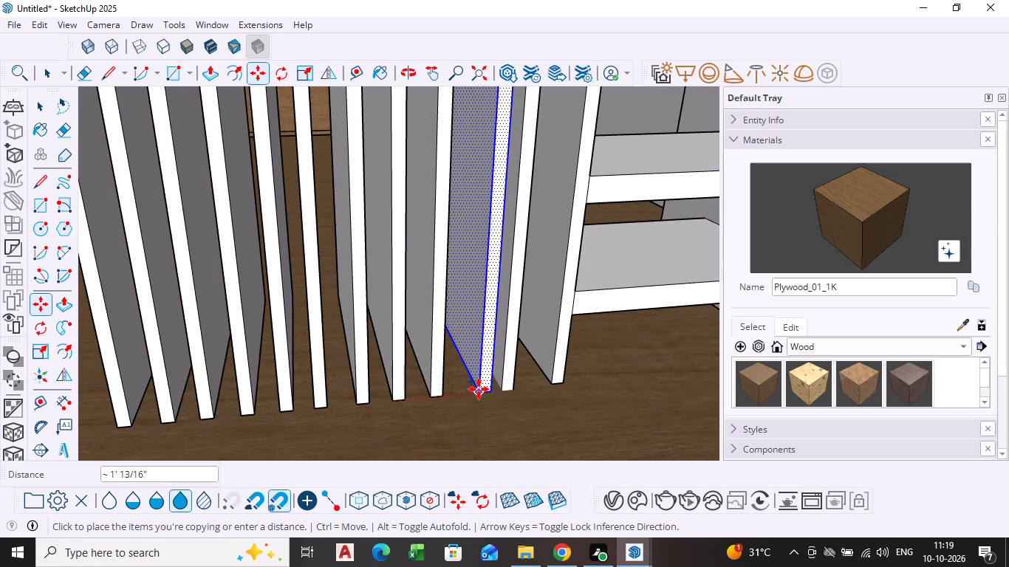
left_click(479, 389)
Move the fifth-gap copy about 1 9/16" away from the shelves to centre it between its neighbouring boards.
middle_click_drag(479, 389, 435, 401)
scroll(478, 390, "down", 1)
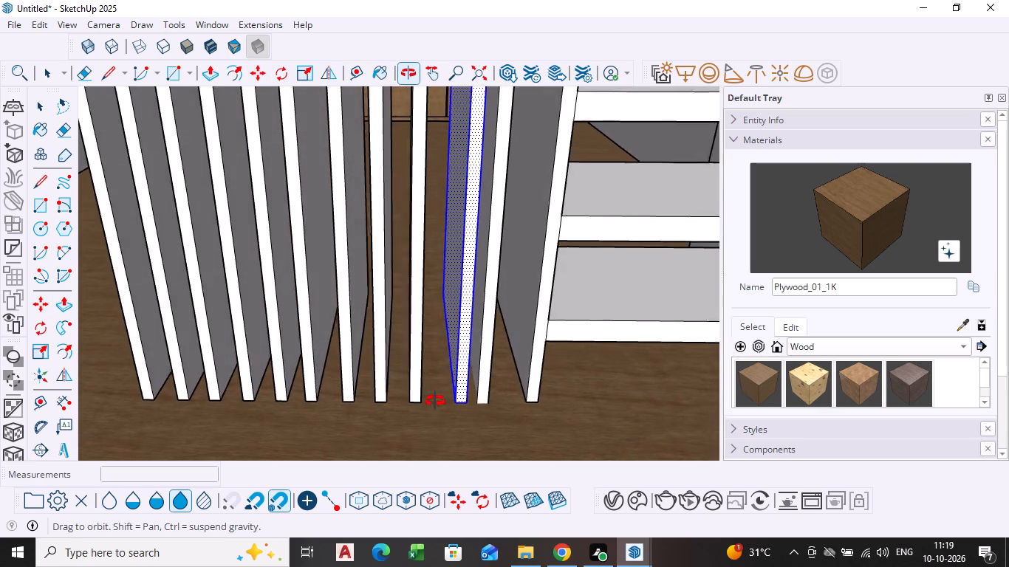
middle_click_drag(435, 401, 433, 402)
left_click(453, 402)
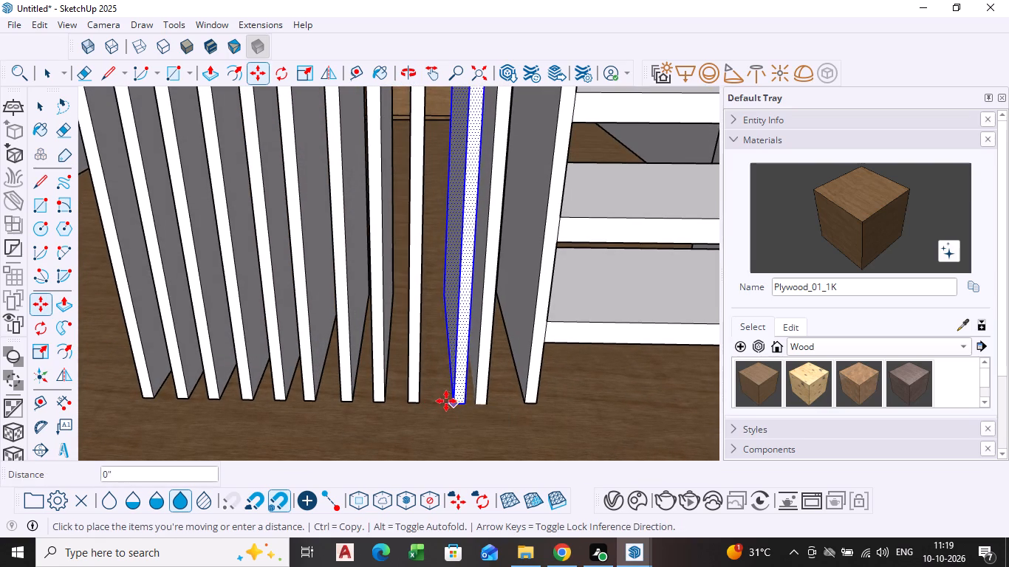
left_click(444, 401)
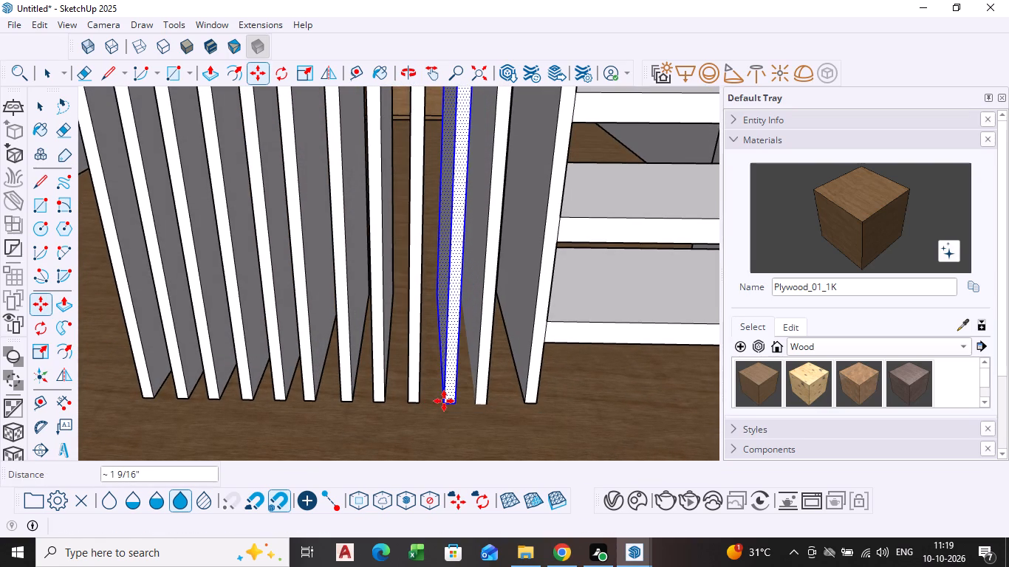
left_click(444, 401, "ctrl")
scroll(468, 419, "down", 2)
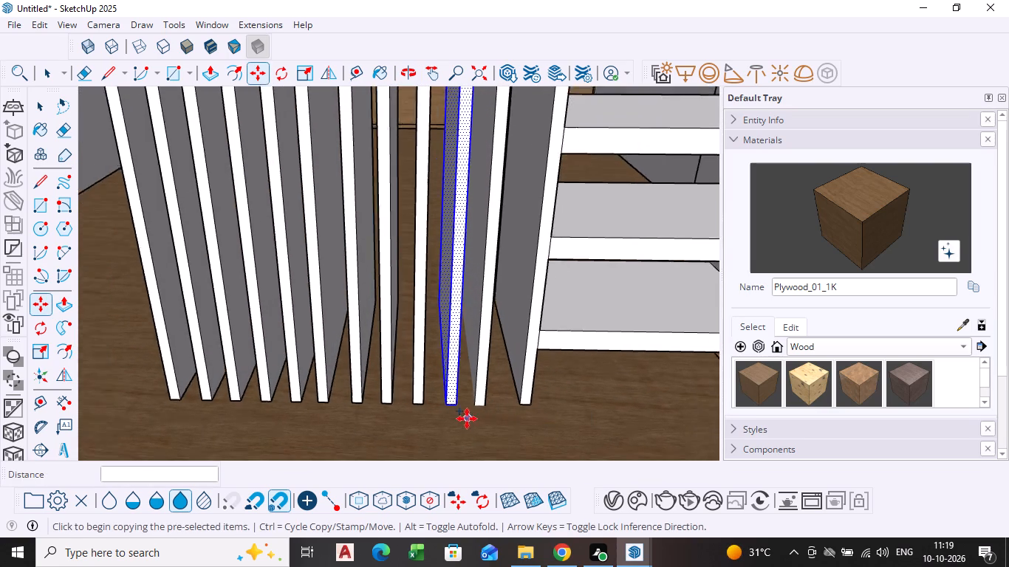
scroll(467, 419, "down", 7)
middle_click(384, 401)
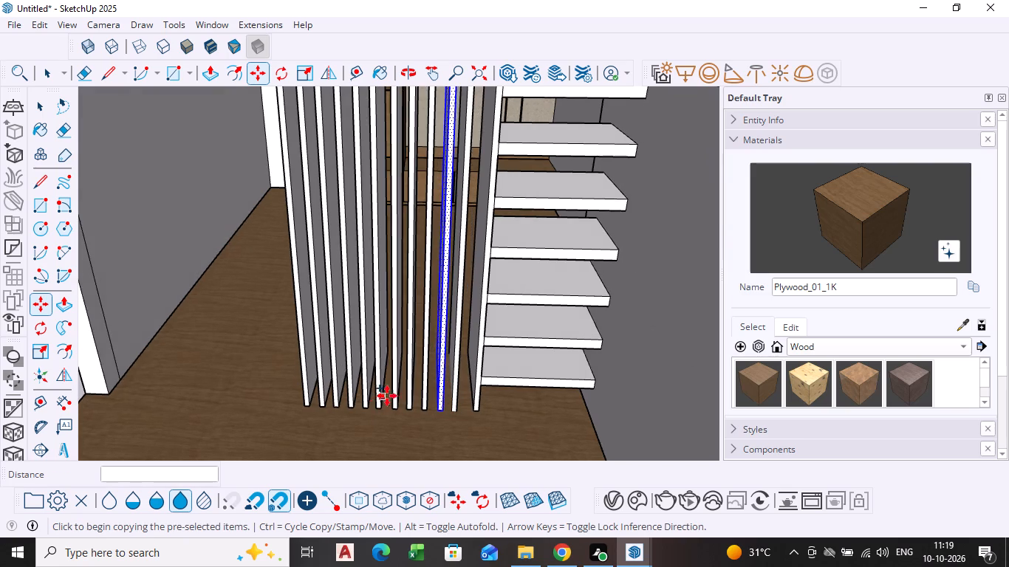
scroll(434, 398, "up", 13)
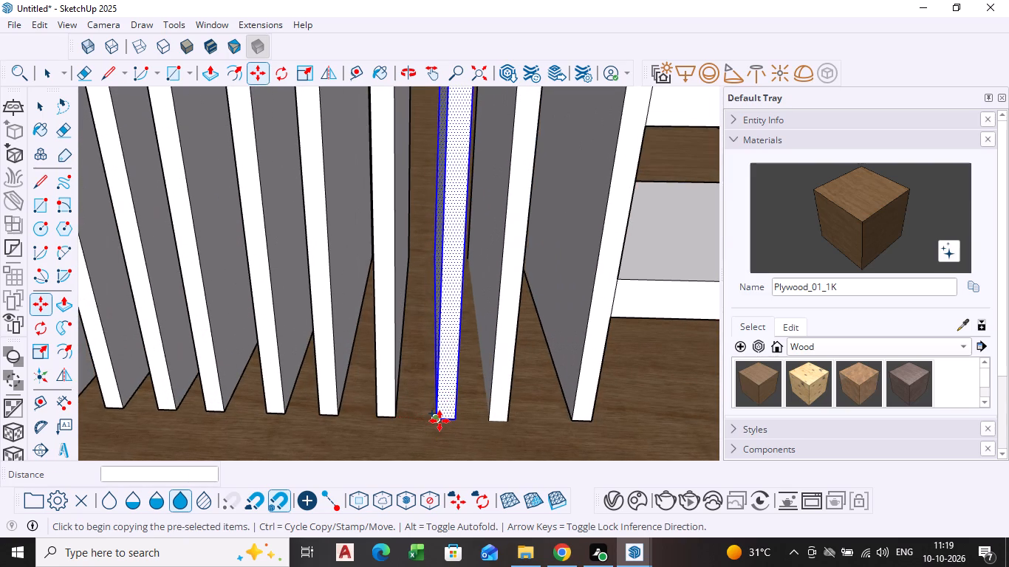
left_click_drag(439, 420, 433, 419)
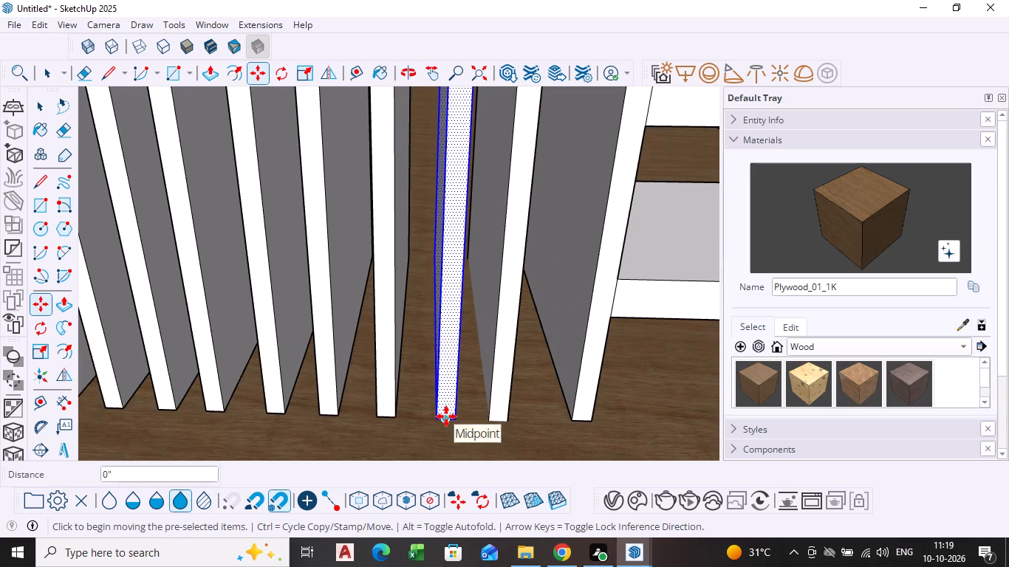
key("space")
left_click(615, 411)
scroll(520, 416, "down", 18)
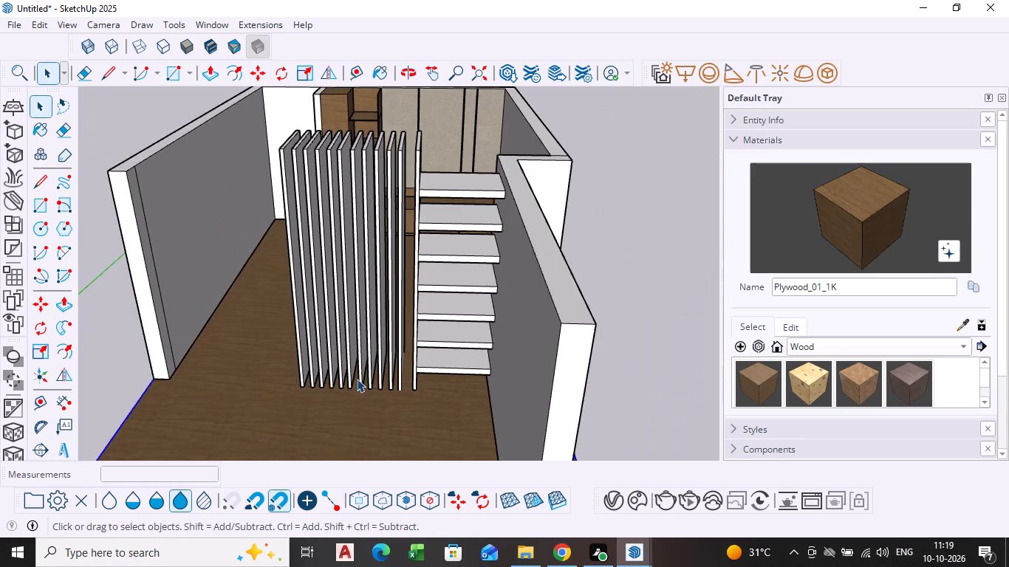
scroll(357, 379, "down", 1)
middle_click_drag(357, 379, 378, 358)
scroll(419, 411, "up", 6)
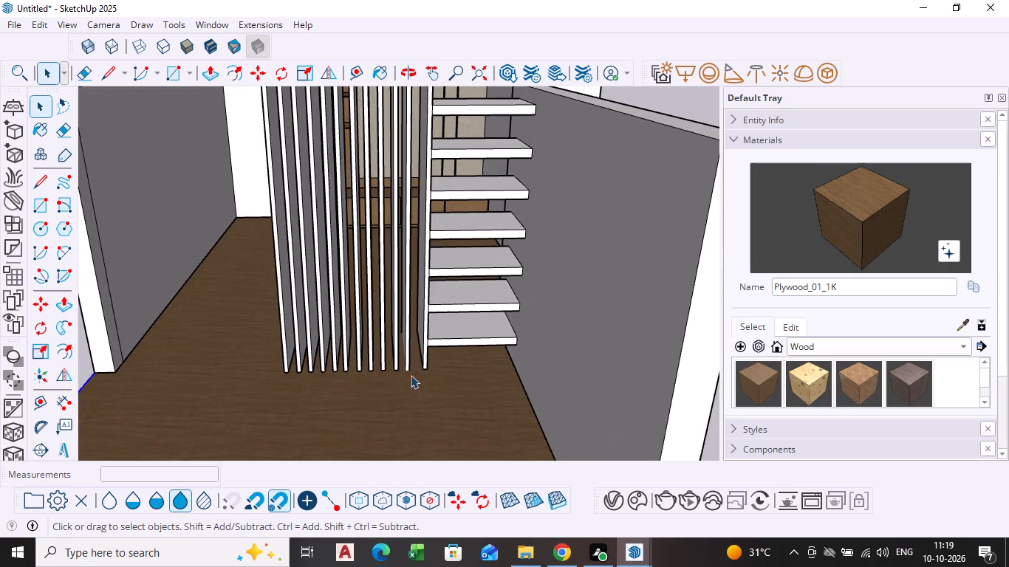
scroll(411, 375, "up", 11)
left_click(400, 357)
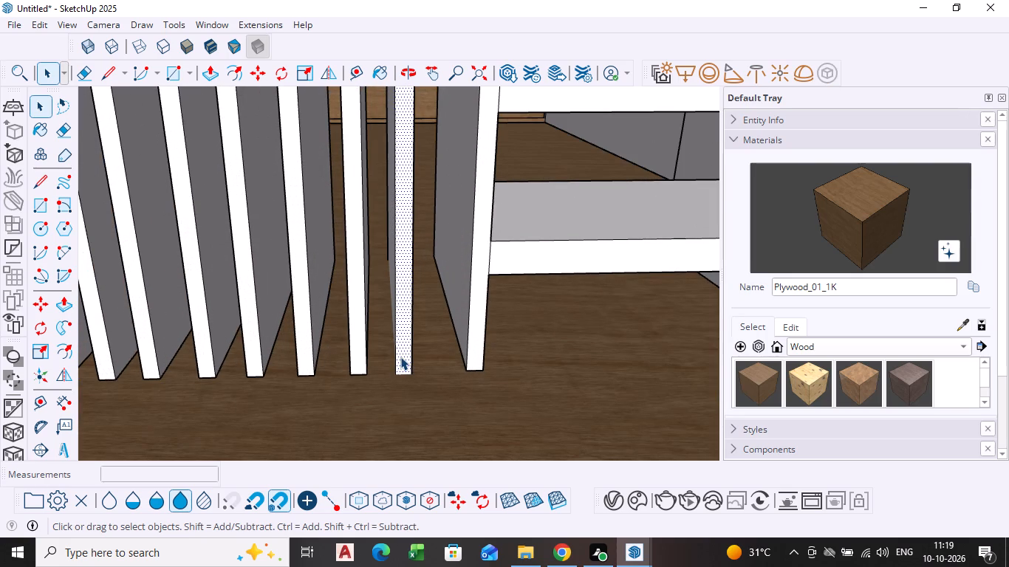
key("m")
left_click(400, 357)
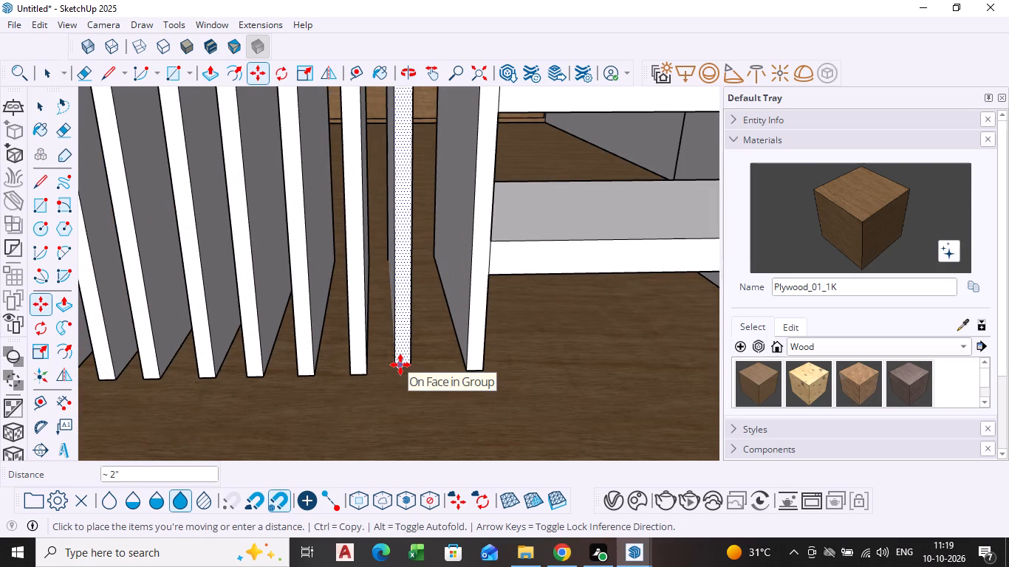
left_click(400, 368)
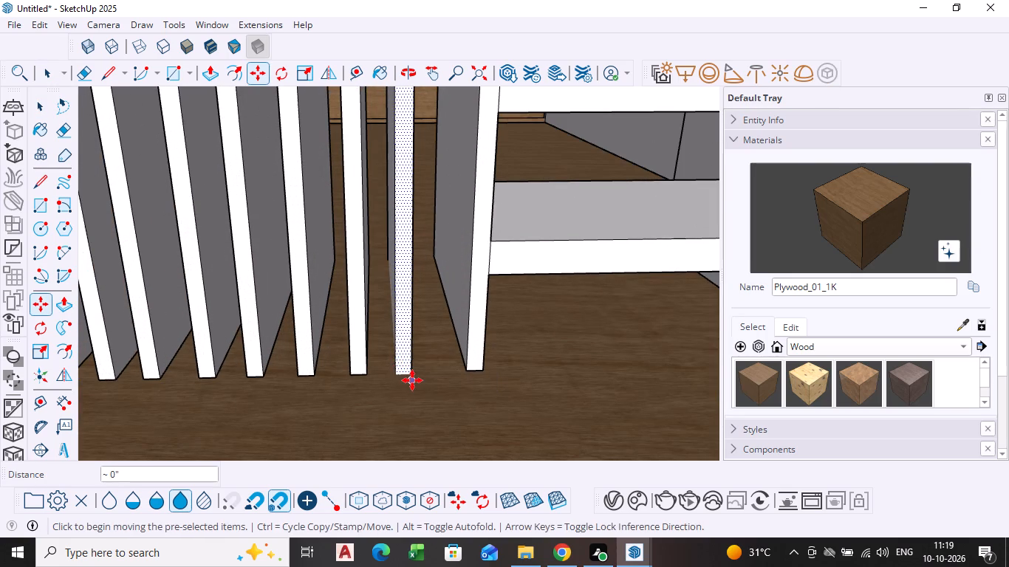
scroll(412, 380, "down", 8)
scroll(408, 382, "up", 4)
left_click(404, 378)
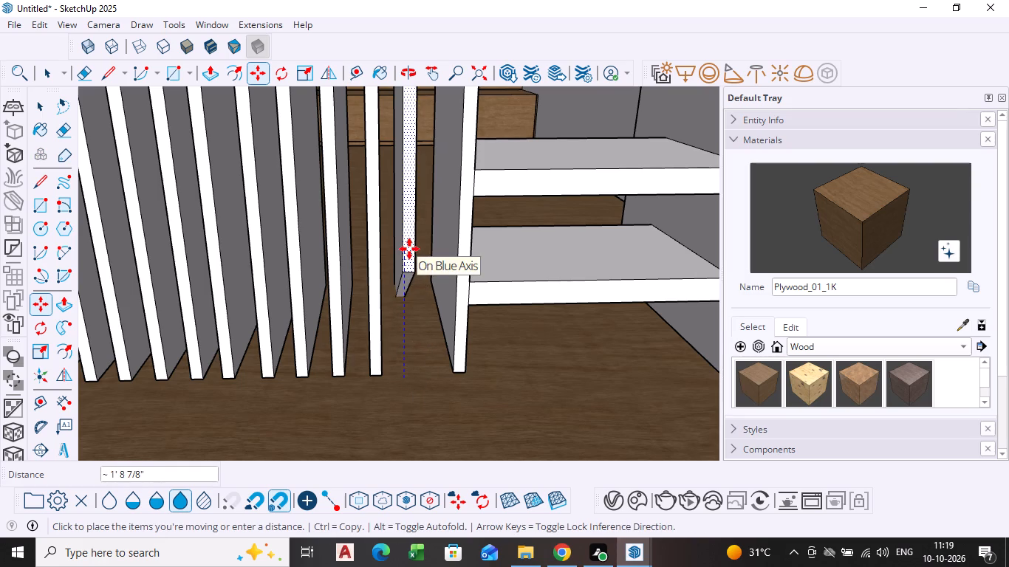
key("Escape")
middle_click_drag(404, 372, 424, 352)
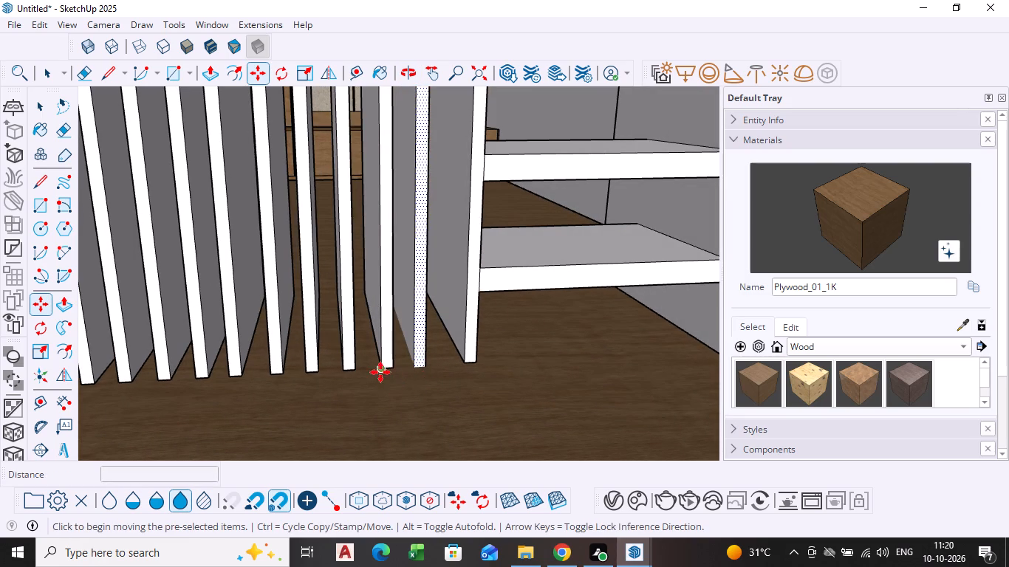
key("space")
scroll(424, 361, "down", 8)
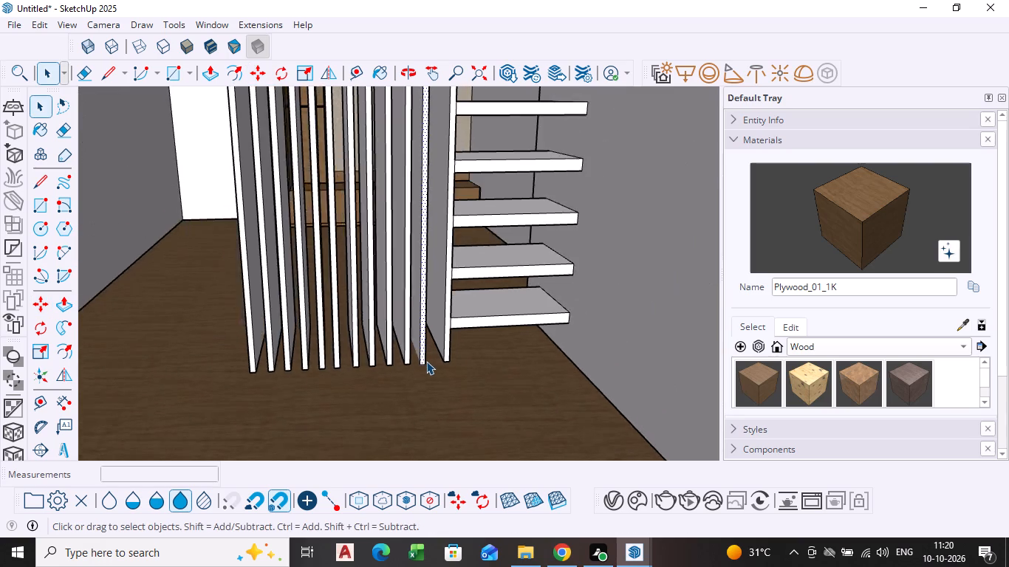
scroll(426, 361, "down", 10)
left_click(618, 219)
Paint the board farthest from the shelves with the Wood_Planks_01_1K material, covering its front edge and both side faces.
scroll(432, 285, "down", 1)
middle_click_drag(426, 286, 394, 291)
scroll(354, 379, "up", 2)
middle_click_drag(354, 379, 414, 372)
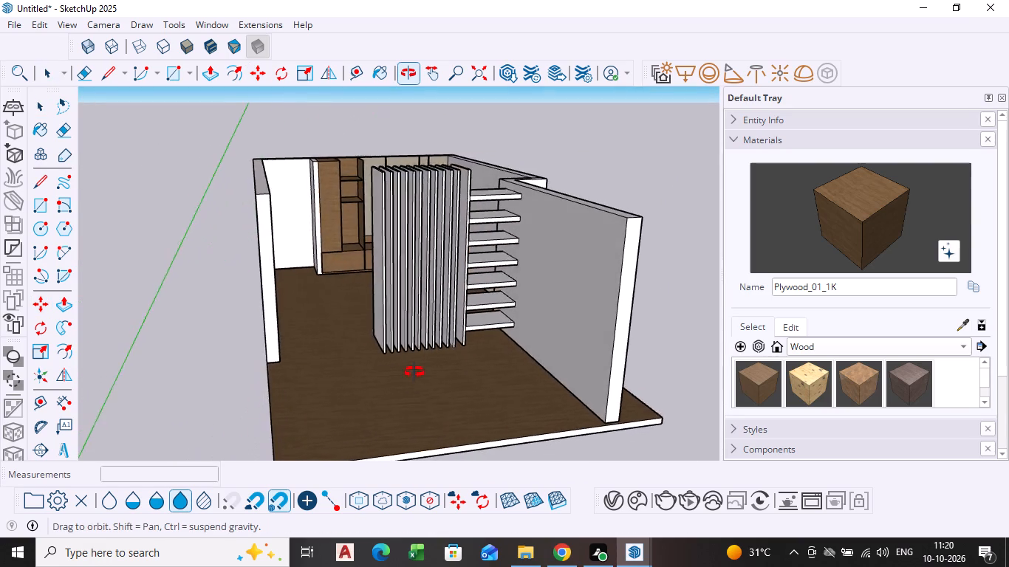
middle_click_drag(414, 372, 461, 384)
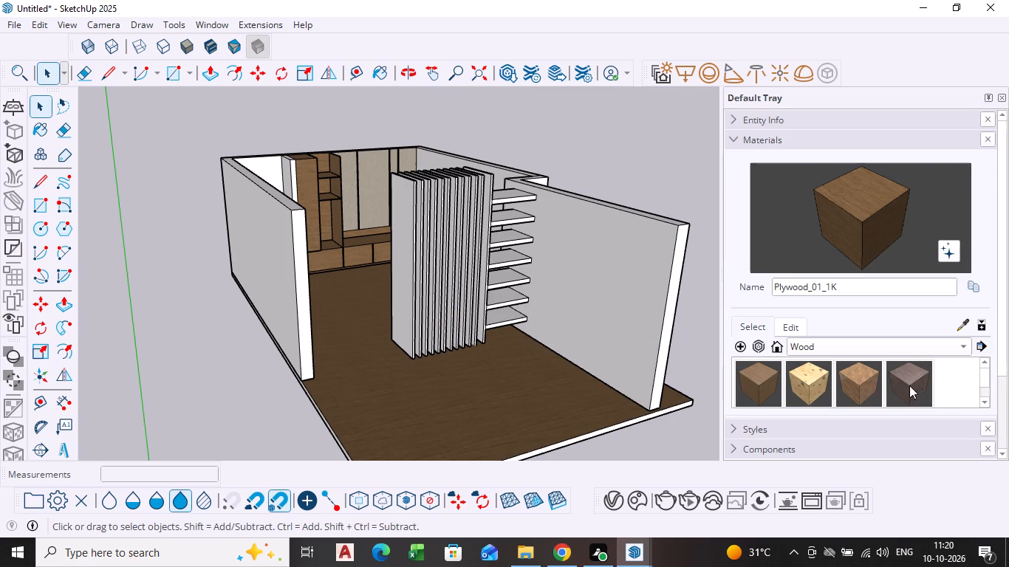
scroll(909, 385, "down", 3)
left_click(753, 335)
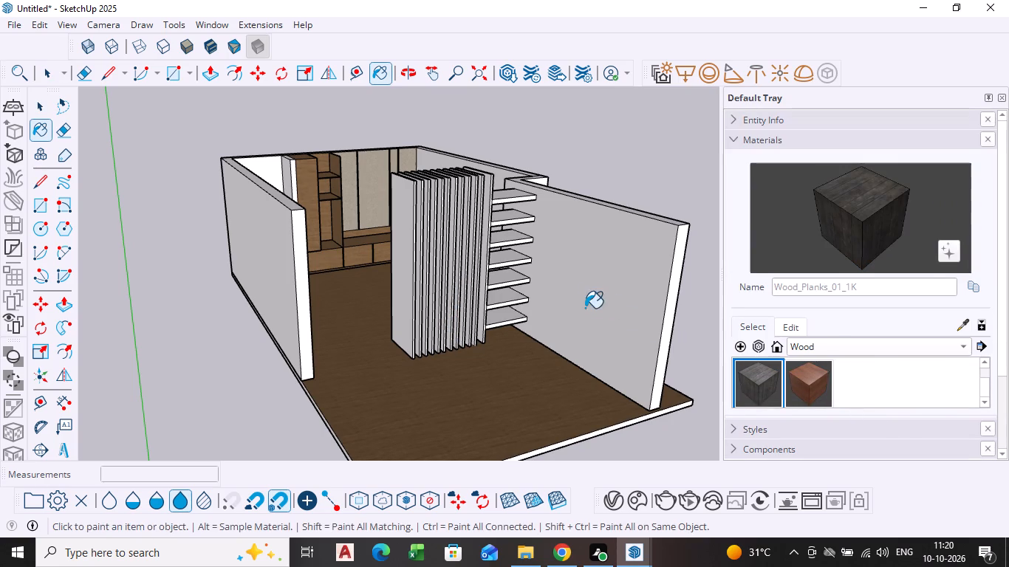
scroll(326, 254, "up", 3)
left_click(469, 302)
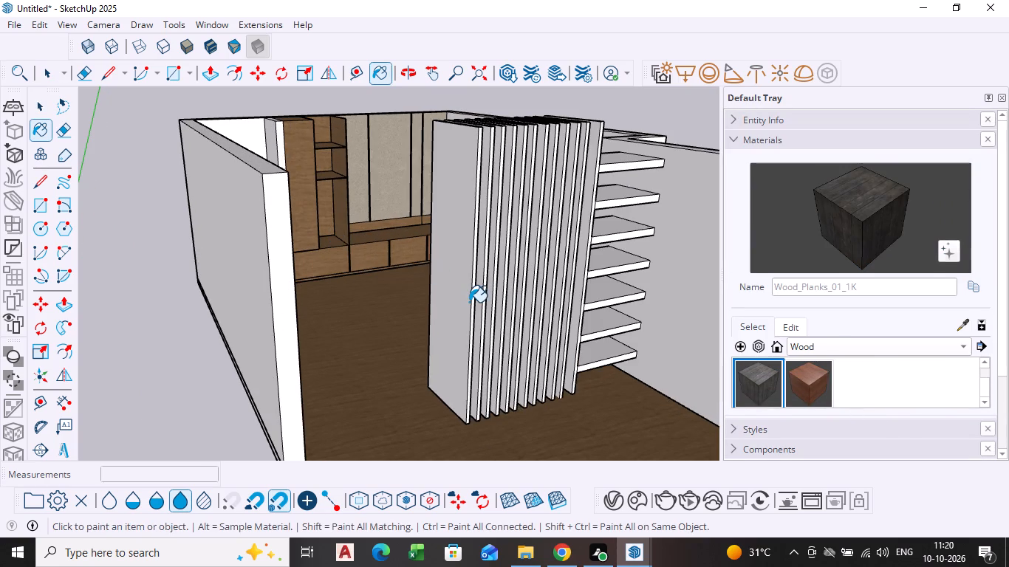
middle_click_drag(471, 303, 405, 311)
scroll(406, 311, "up", 4)
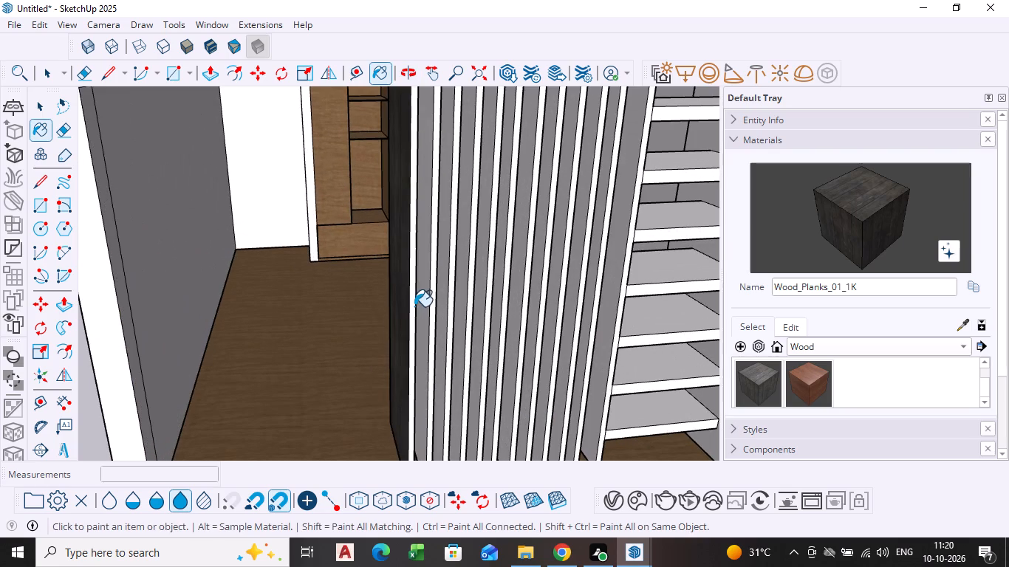
left_click(414, 306)
middle_click_drag(414, 306, 328, 322)
scroll(358, 310, "up", 4)
left_click(371, 297)
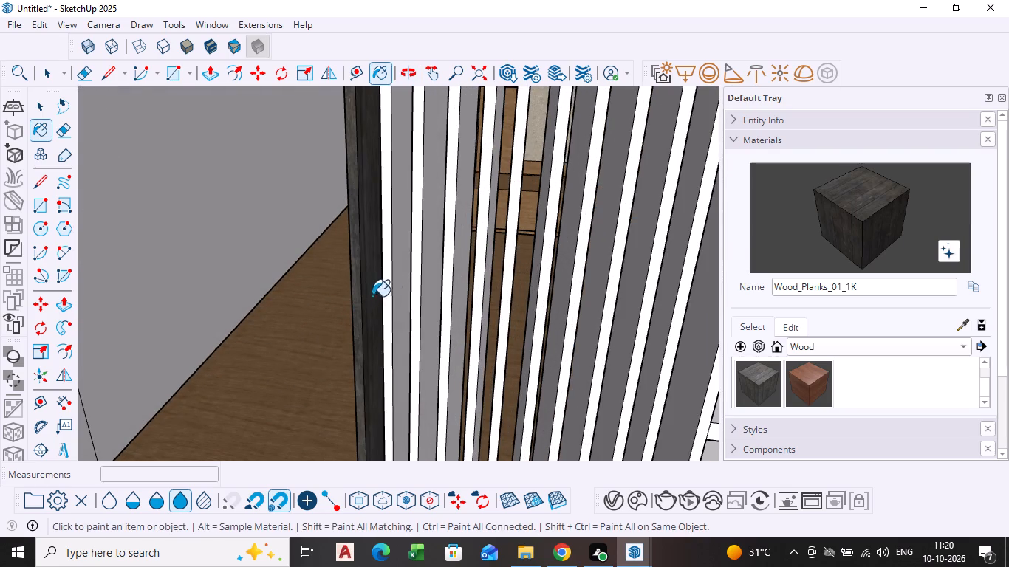
Paint the second to fourth boards from the far end with Wood_Planks_01_1K on their front edges and visible side faces.
left_click(389, 292)
scroll(389, 292, "up", 4)
left_click(405, 287)
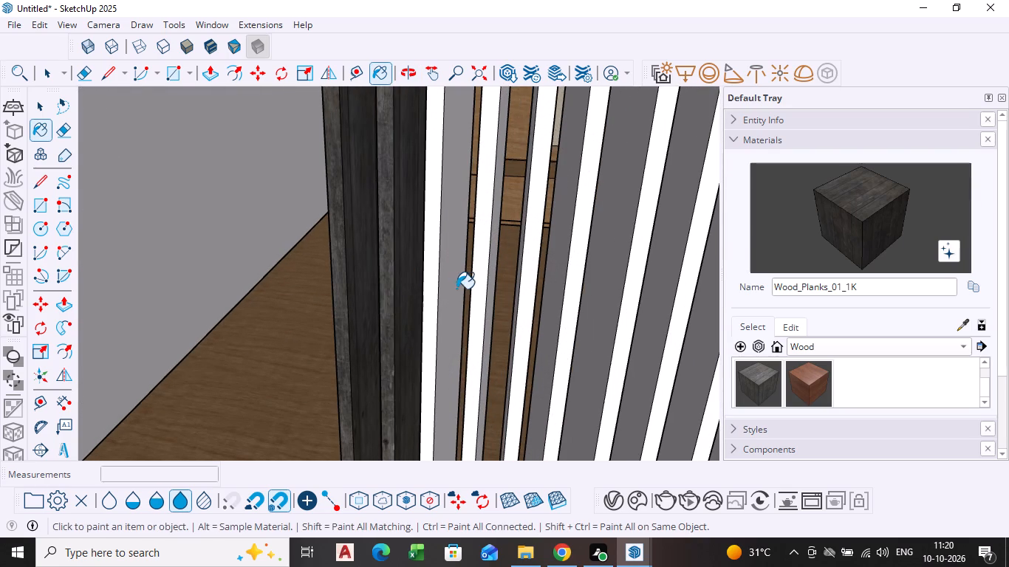
left_click(454, 289)
left_click(429, 290)
left_click(477, 282)
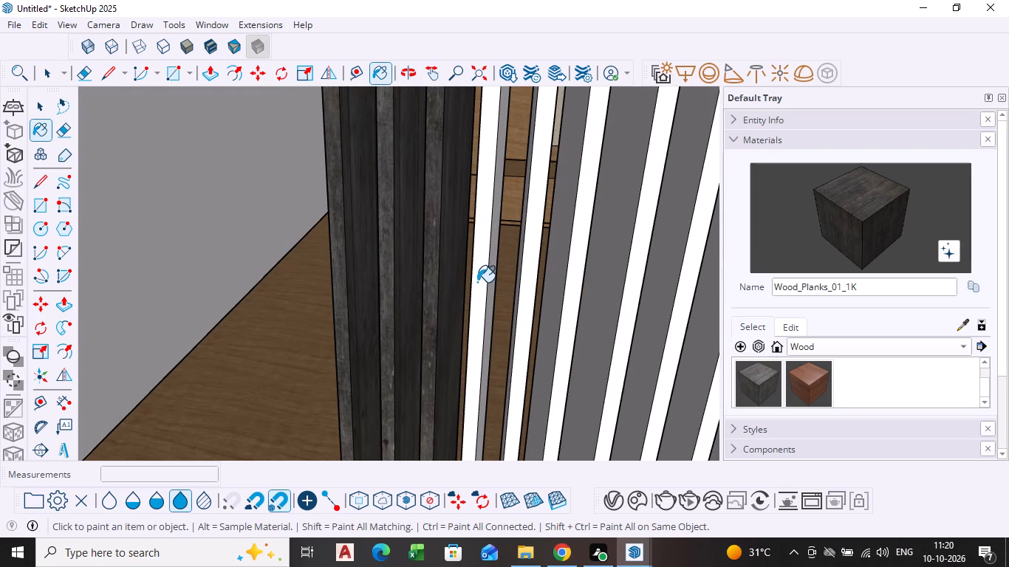
scroll(493, 281, "up", 2)
left_click(490, 281)
Paint the unpainted side faces of the third to fifth boards and the fifth board's front edge with Wood_Planks_01_1K.
middle_click_drag(486, 283, 546, 301)
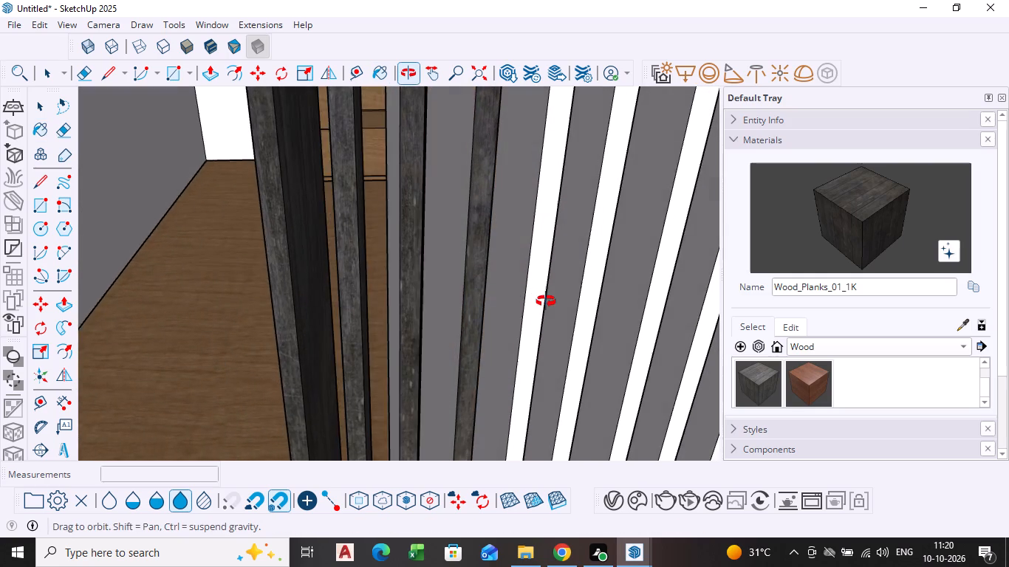
middle_click_drag(546, 301, 554, 301)
scroll(472, 303, "up", 2)
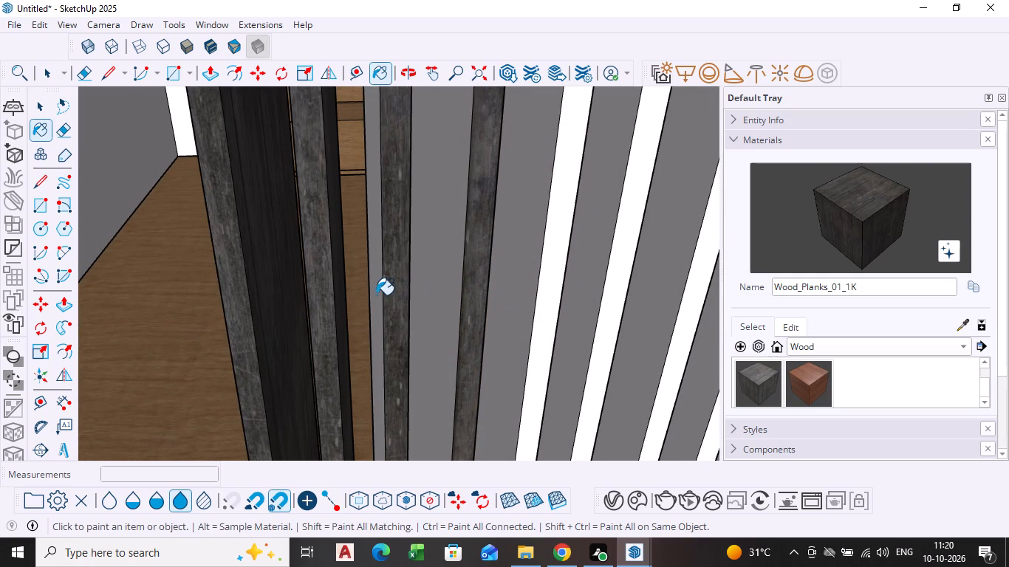
left_click(376, 295)
left_click(450, 292)
left_click(527, 290)
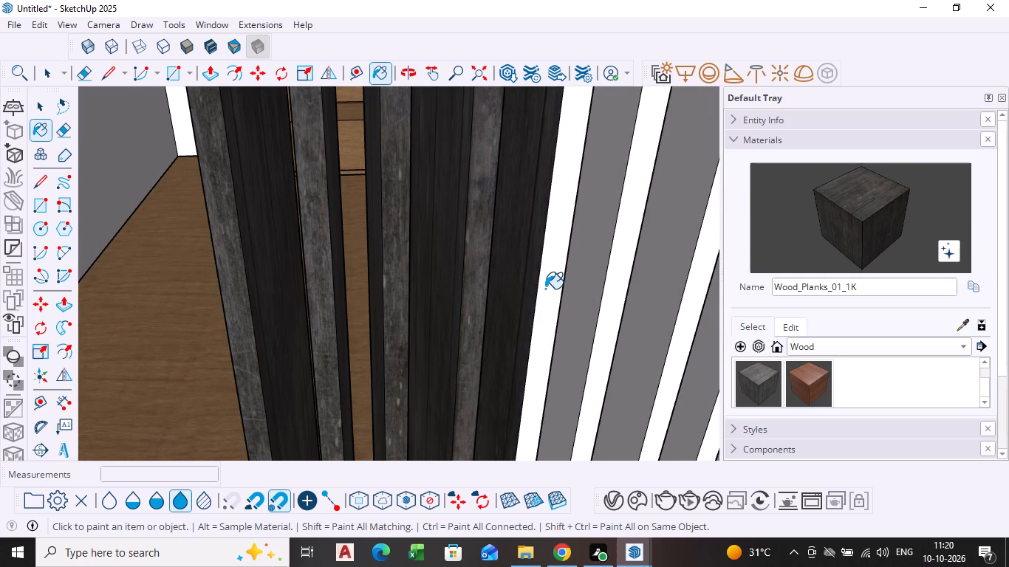
left_click(546, 288)
Paint the fifth board's remaining side face and the sixth and seventh boards with the same dark planks material.
middle_click_drag(547, 289, 414, 304)
scroll(547, 290, "down", 1)
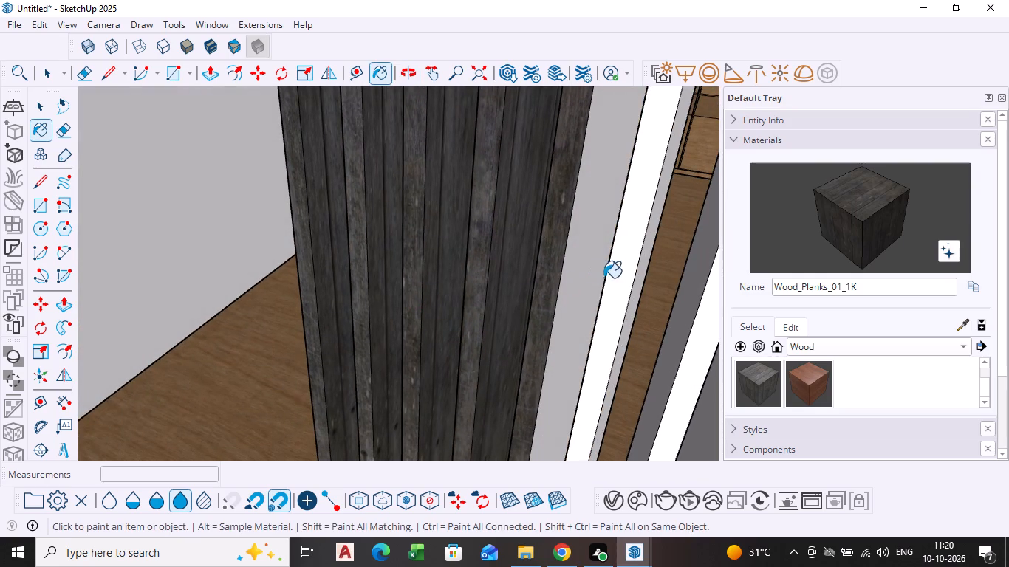
left_click(587, 277)
left_click(620, 278)
middle_click_drag(619, 295, 691, 319)
left_click(586, 278)
middle_click_drag(628, 286, 560, 293)
scroll(560, 293, "down", 1)
left_click(419, 265)
left_click(472, 264)
left_click(515, 263)
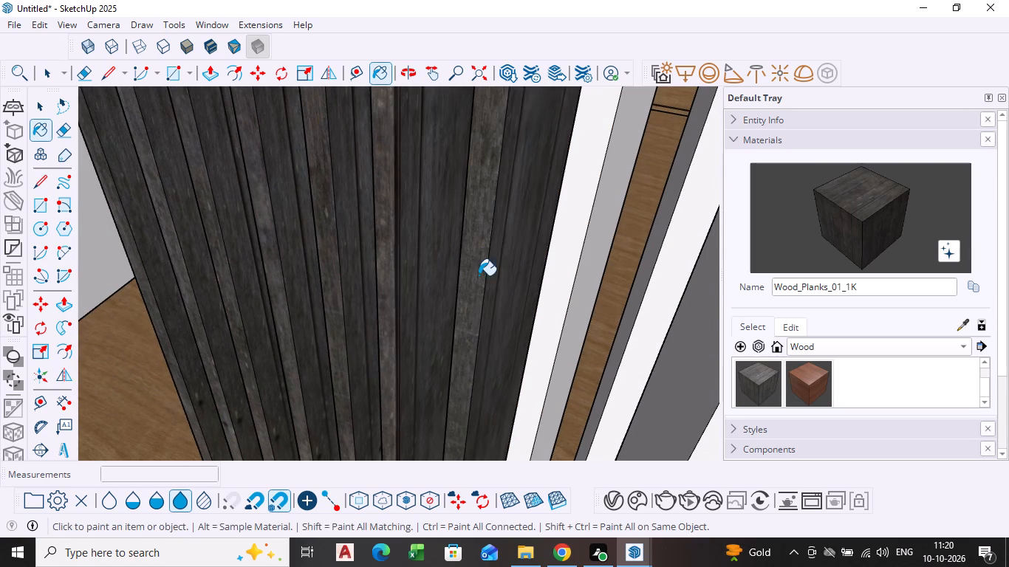
Paint the eighth board's front edge and both side faces, plus the ninth board's front edge and far-side face, with Wood_Planks_01_1K.
scroll(479, 275, "down", 15)
middle_click_drag(372, 391, 454, 354)
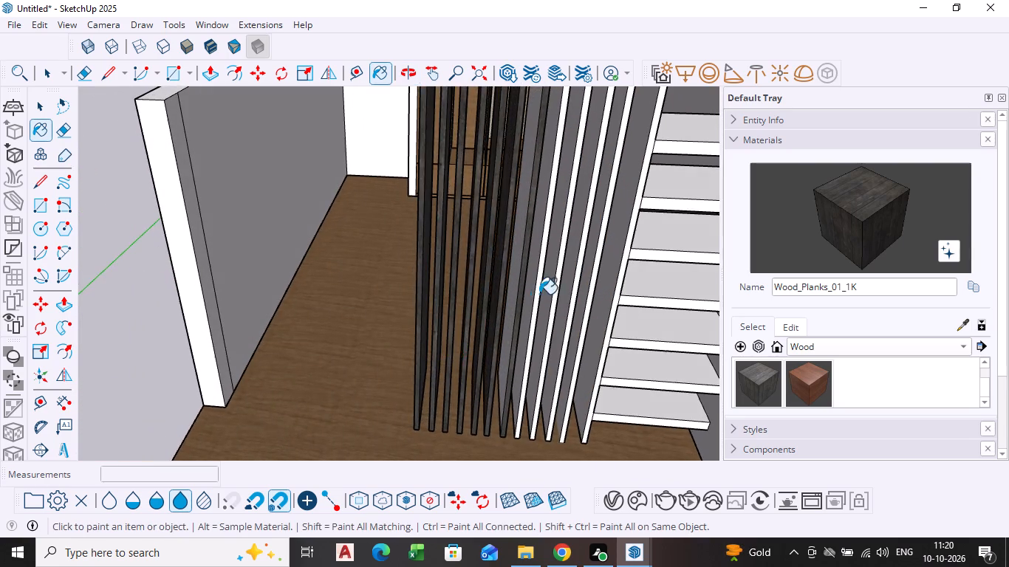
scroll(539, 294, "up", 8)
left_click(505, 263)
middle_click_drag(528, 272, 489, 280)
scroll(489, 280, "down", 1)
scroll(516, 281, "up", 2)
left_click(516, 281)
left_click(532, 277)
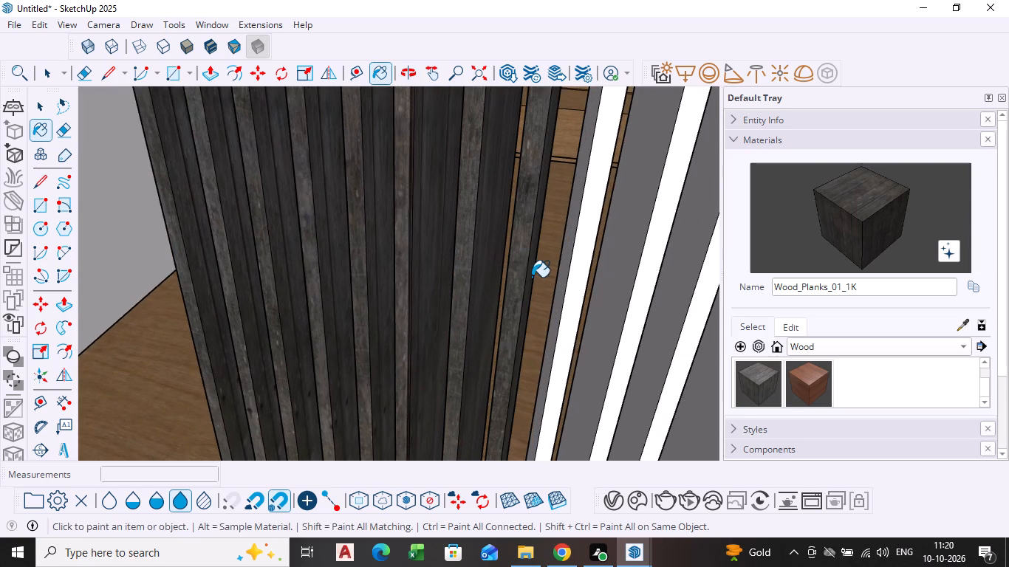
middle_click_drag(519, 284, 561, 289)
left_click(550, 284)
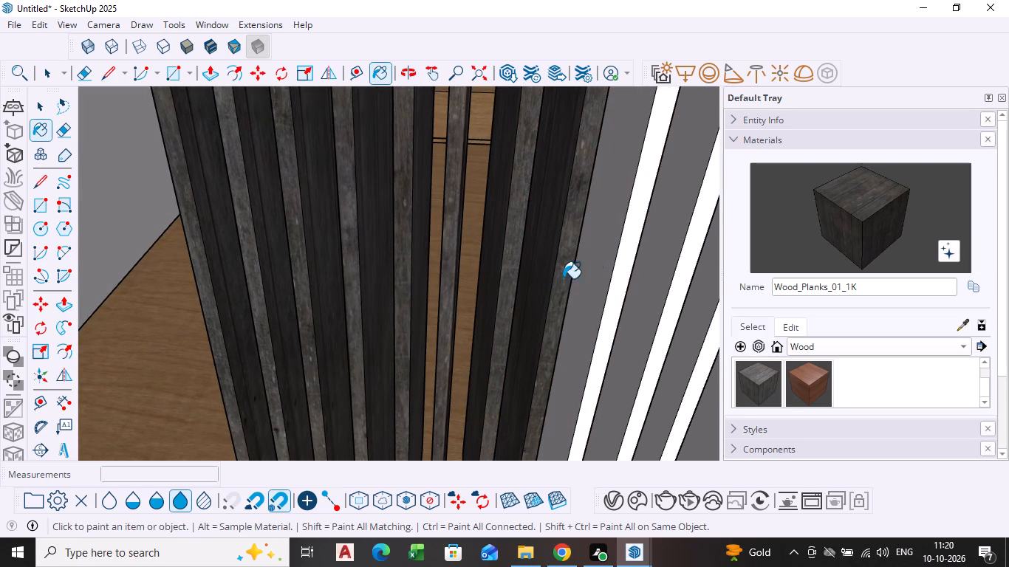
left_click(595, 272)
left_click(618, 279)
Finish the ninth board's side face and paint the tenth and eleventh boards' front edges and side faces with Wood_Planks_01_1K.
middle_click_drag(619, 288, 503, 292)
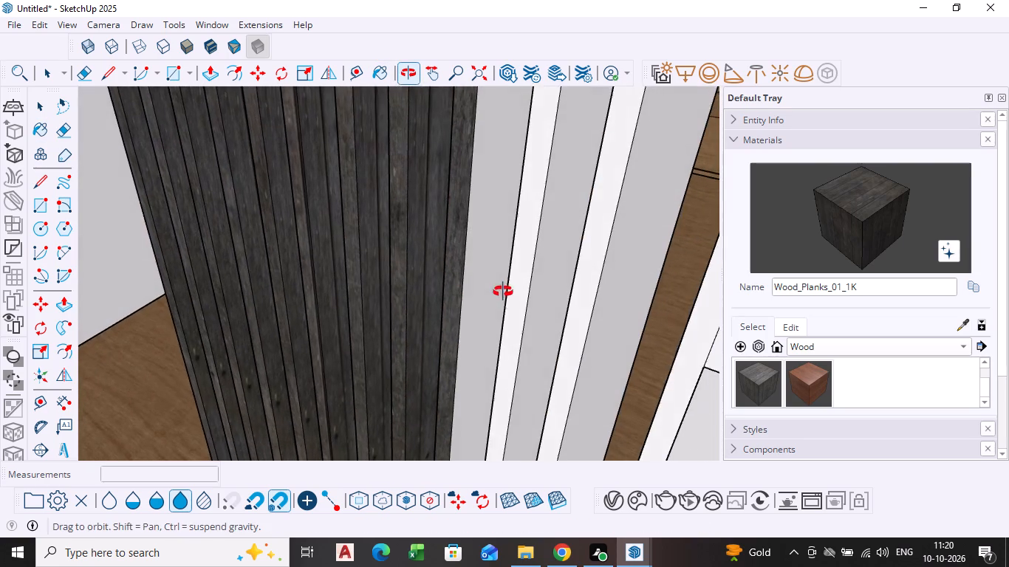
middle_click_drag(503, 292, 502, 291)
left_click(474, 272)
left_click(513, 283)
left_click(548, 286)
middle_click_drag(547, 289, 698, 290)
left_click(530, 261)
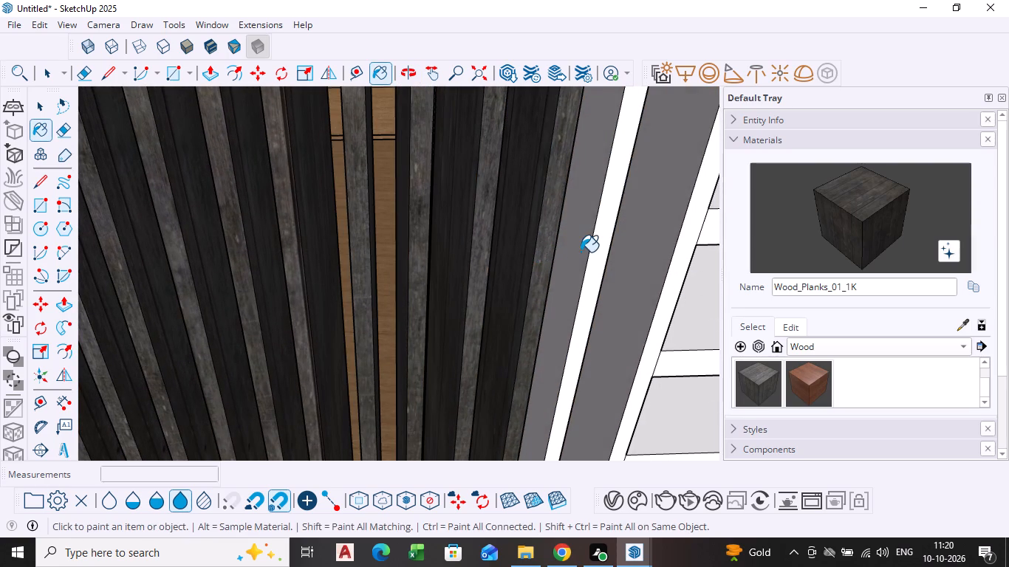
left_click(581, 252)
left_click(598, 258)
scroll(593, 261, "down", 1)
middle_click_drag(593, 261, 458, 281)
left_click(533, 261)
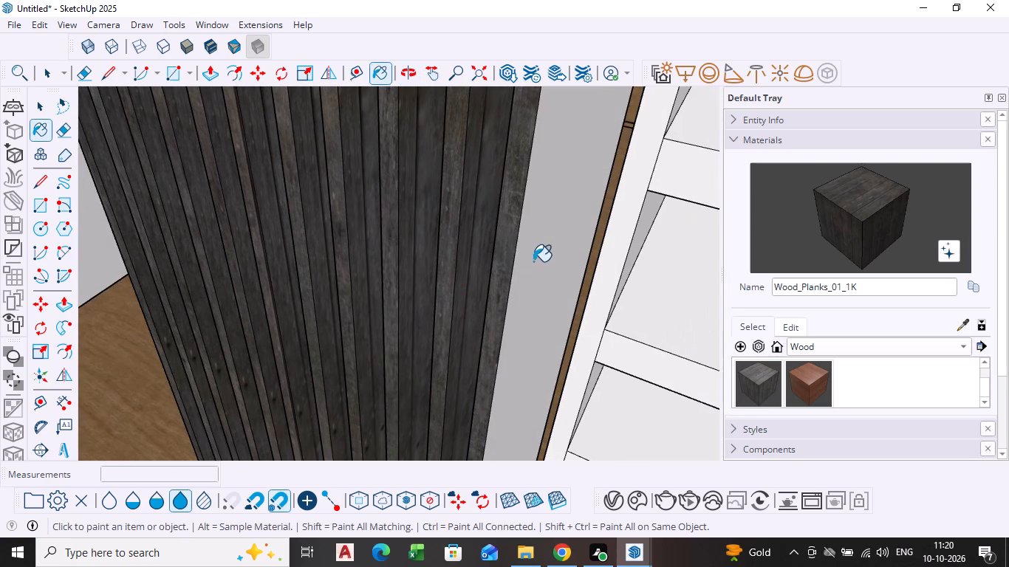
Paint the board adjoining the shelves with Wood_Planks_01_1K on its front edge and both side faces.
scroll(544, 286, "down", 7)
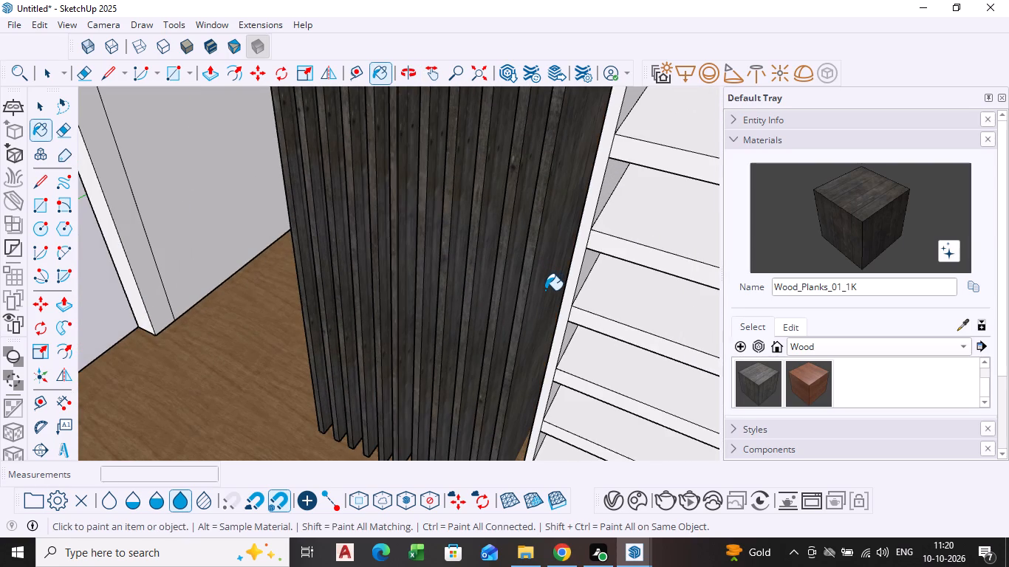
scroll(554, 285, "up", 2)
left_click(586, 275)
left_click(582, 275)
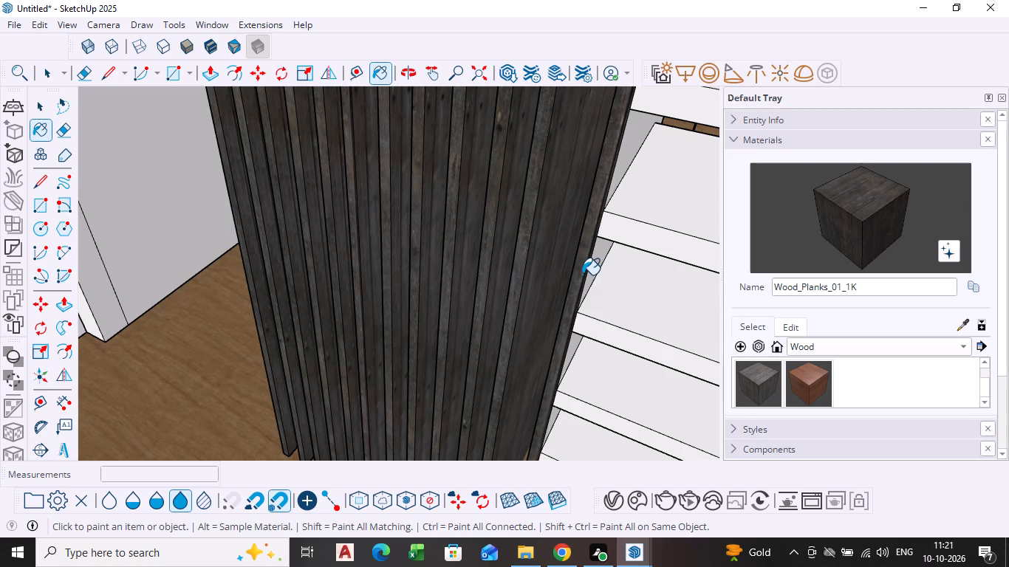
middle_click_drag(583, 280, 651, 288)
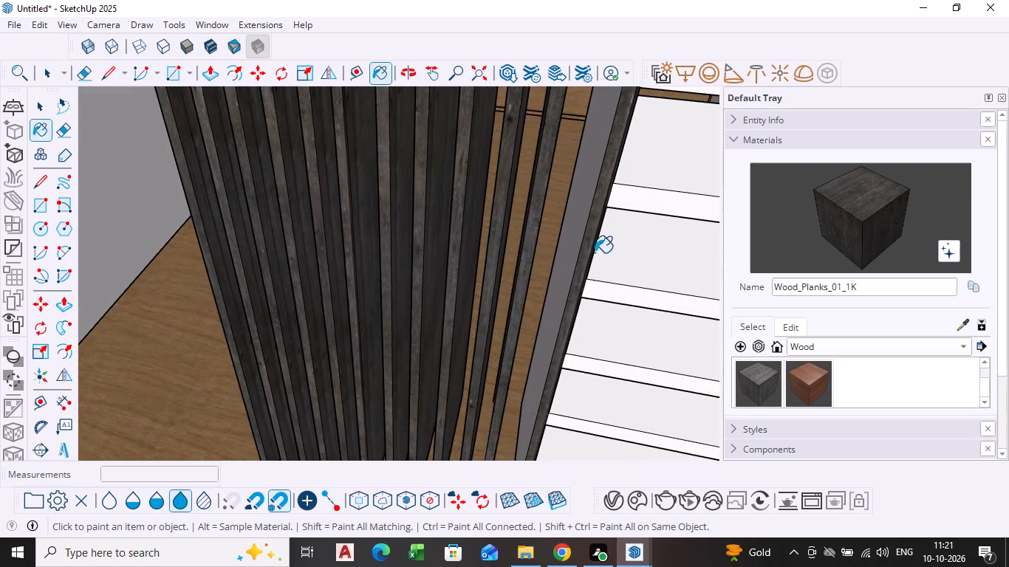
left_click(572, 239)
middle_click_drag(593, 252, 470, 248)
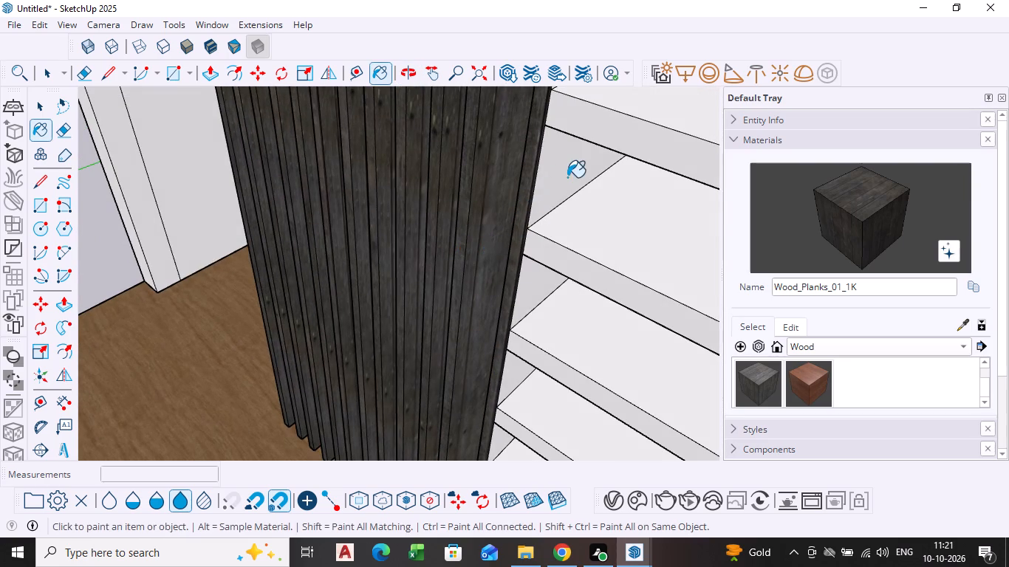
left_click(567, 177)
Paint the top ends of the four boards farthest from the shelves with Wood_Planks_01_1K.
scroll(553, 256, "down", 12)
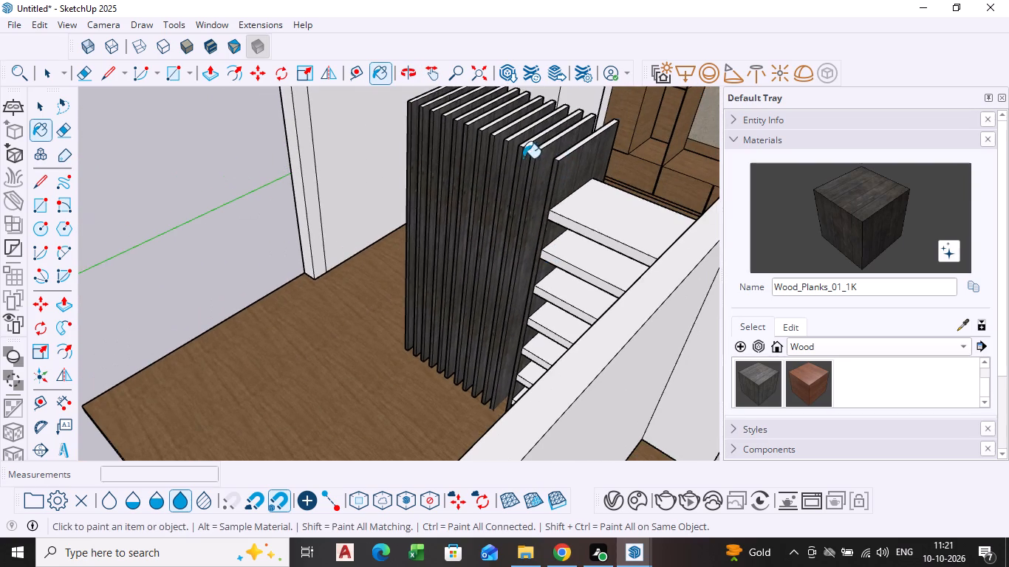
scroll(469, 187, "down", 1)
middle_click_drag(469, 187, 469, 279)
scroll(432, 179, "up", 7)
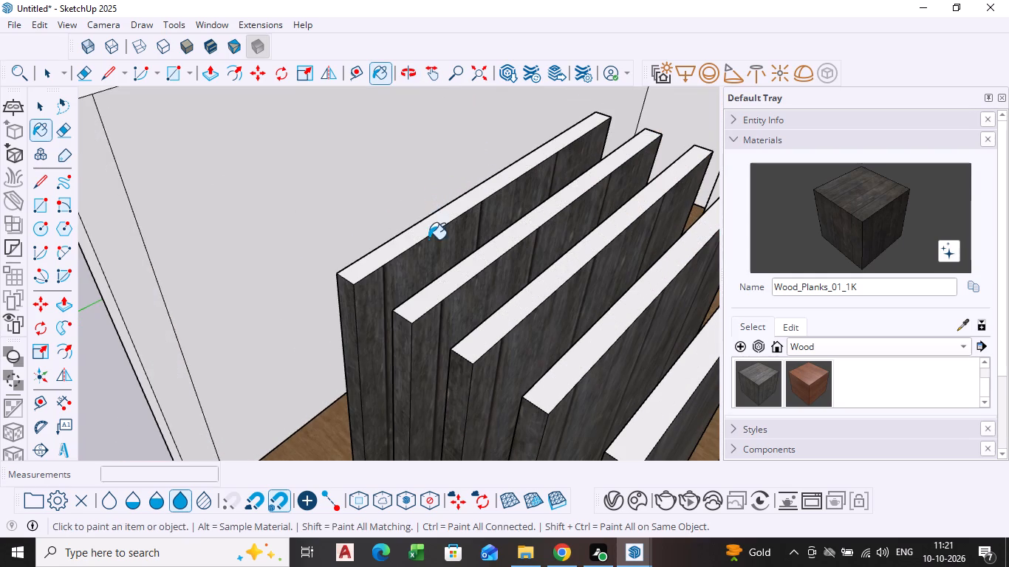
left_click(430, 230)
left_click(463, 275)
left_click(499, 322)
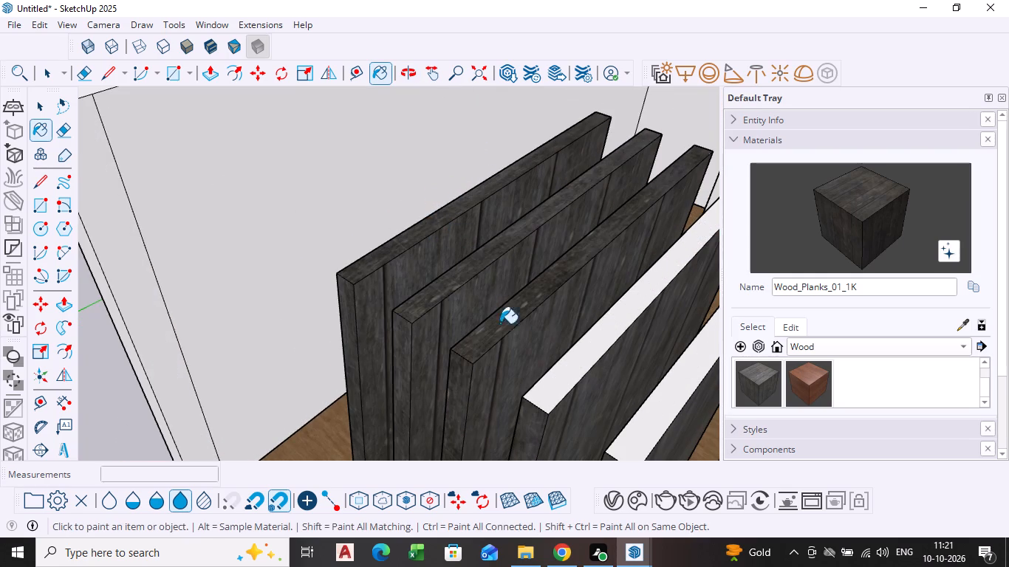
left_click(573, 372)
Paint the top ends of the fifth to eighth boards with Wood_Planks_01_1K.
scroll(573, 376, "down", 8)
middle_click_drag(573, 379, 394, 256)
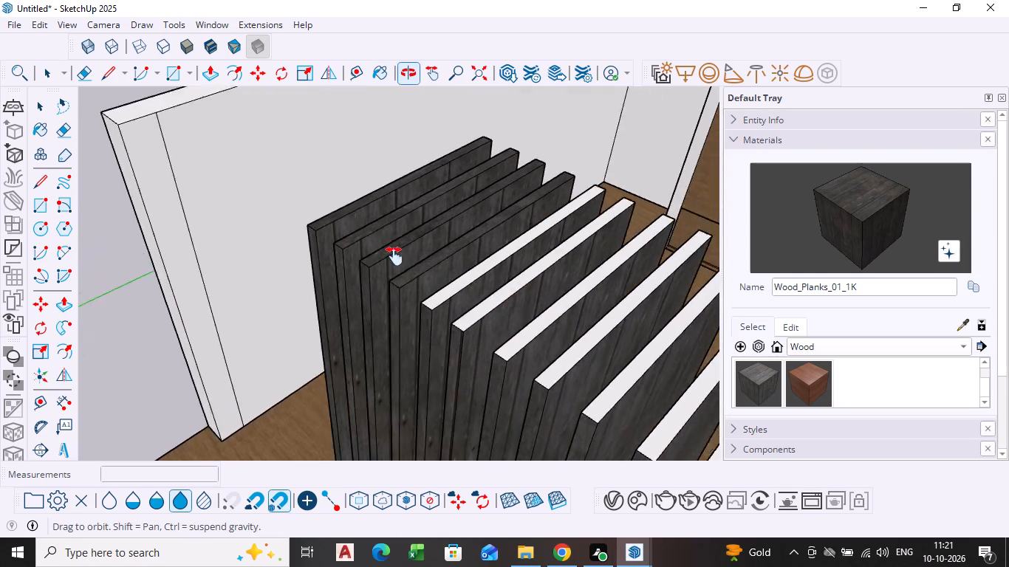
middle_click_drag(394, 256, 307, 177)
scroll(323, 193, "up", 3)
left_click(326, 204)
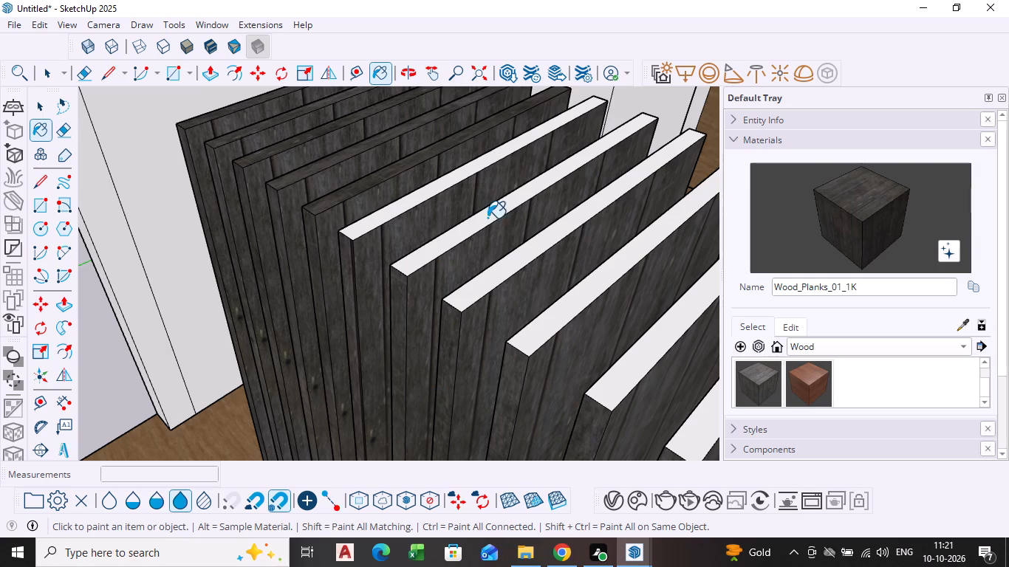
scroll(447, 235, "down", 3)
middle_click_drag(447, 235, 349, 216, "shift")
left_click(308, 196)
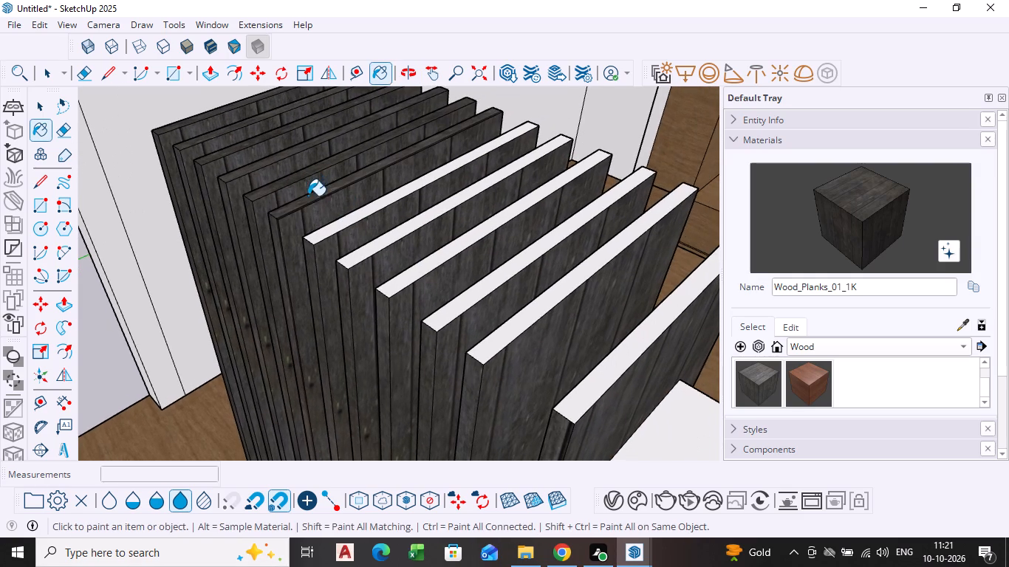
left_click(333, 230)
left_click(358, 259)
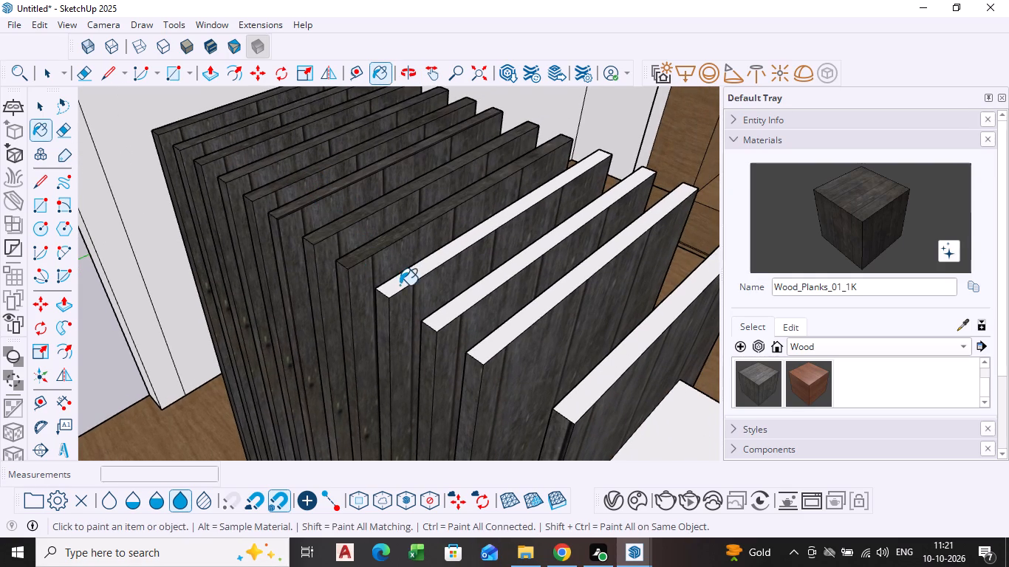
Paint the top ends of the last four boards nearest the shelves with Wood_Planks_01_1K.
left_click(400, 285)
left_click(442, 320)
left_click(505, 348)
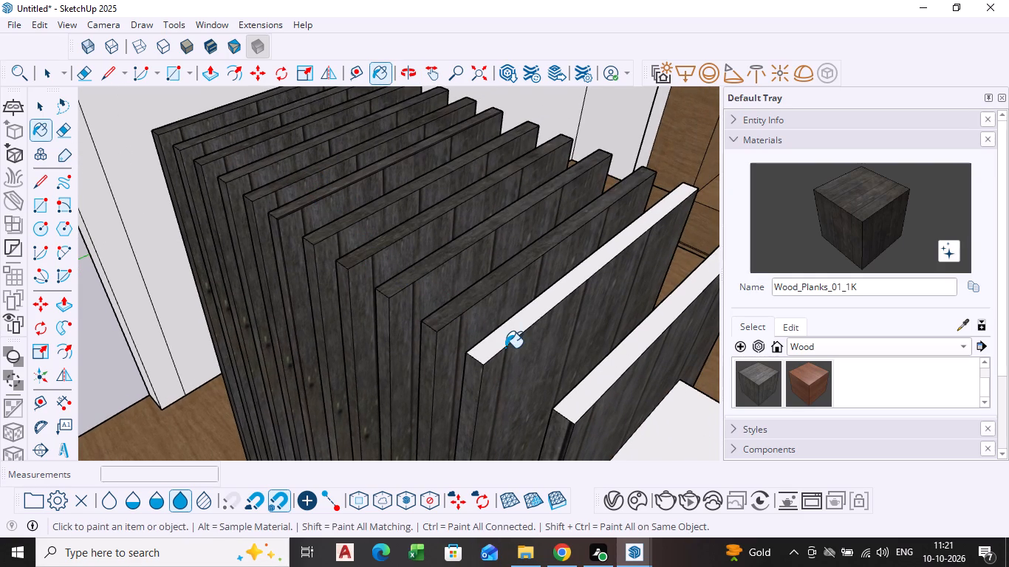
left_click(508, 337)
left_click(608, 379)
Paint the top surfaces and front edges of the two uppermost shelves with the Wood_Veneer_15_1K material.
scroll(608, 379, "down", 6)
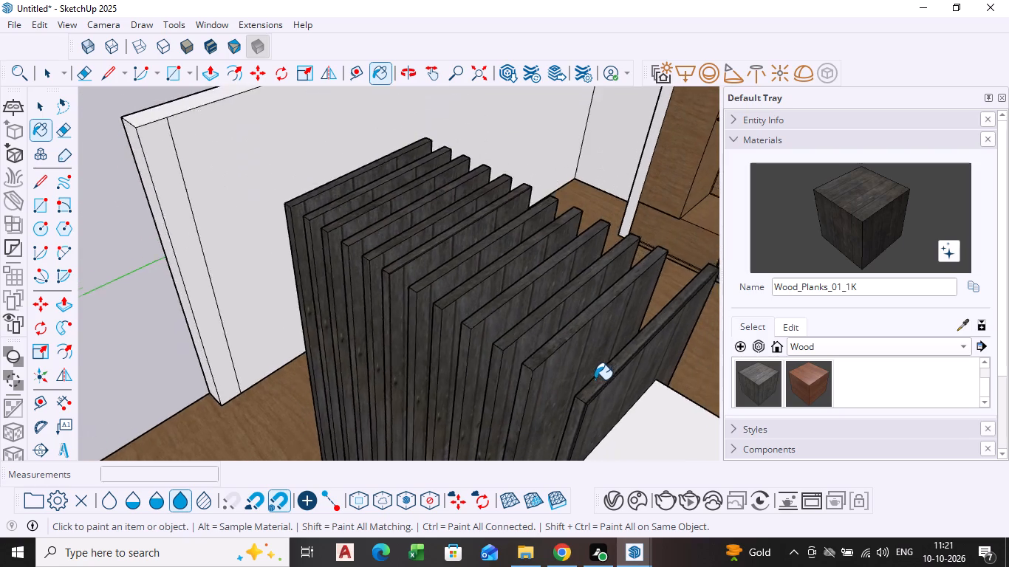
scroll(595, 379, "down", 6)
middle_click_drag(559, 398, 394, 180, "shift")
key("space")
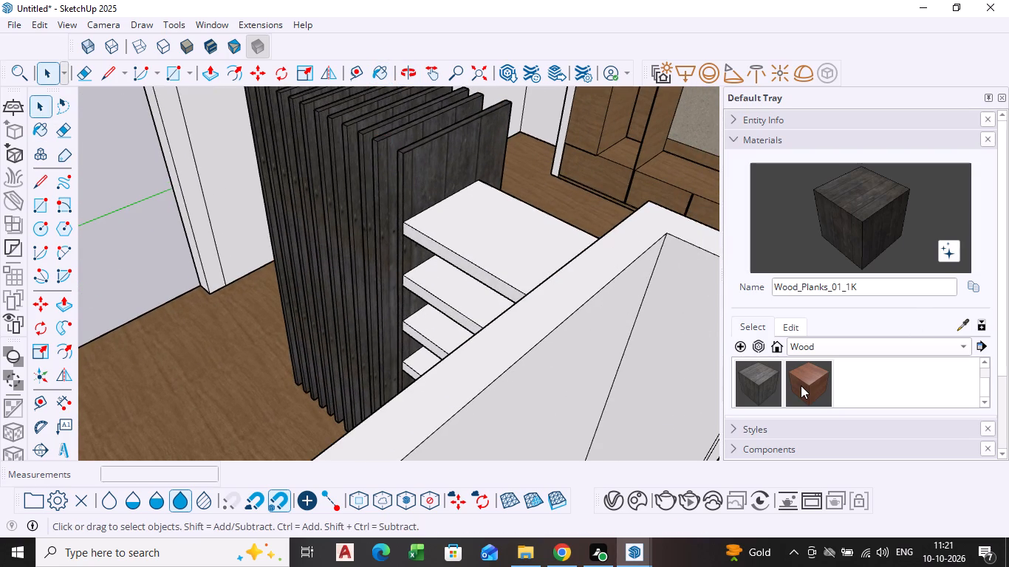
left_click(821, 375)
left_click(475, 241)
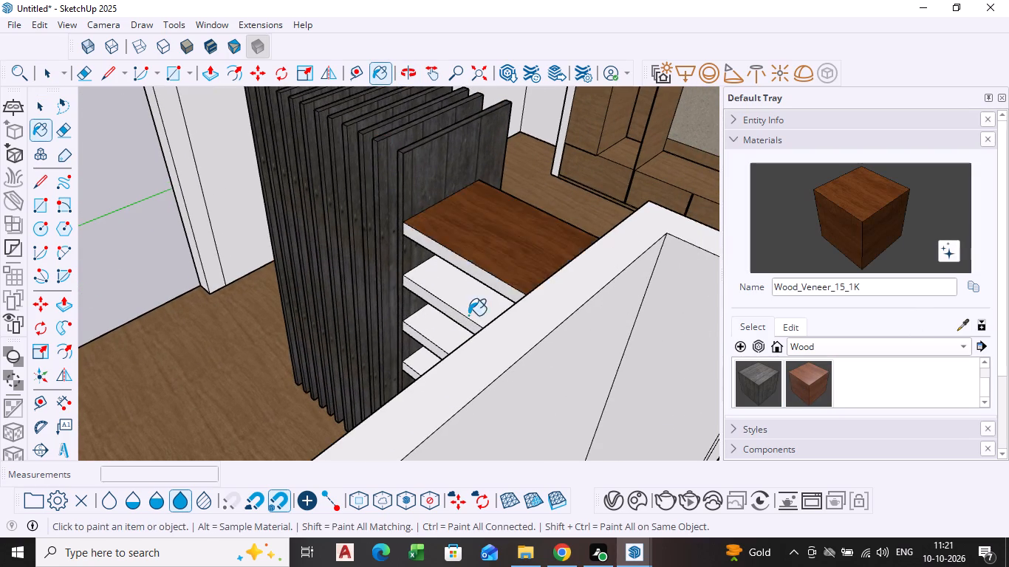
middle_click_drag(468, 315, 663, 185)
scroll(476, 312, "down", 1)
scroll(570, 135, "up", 3)
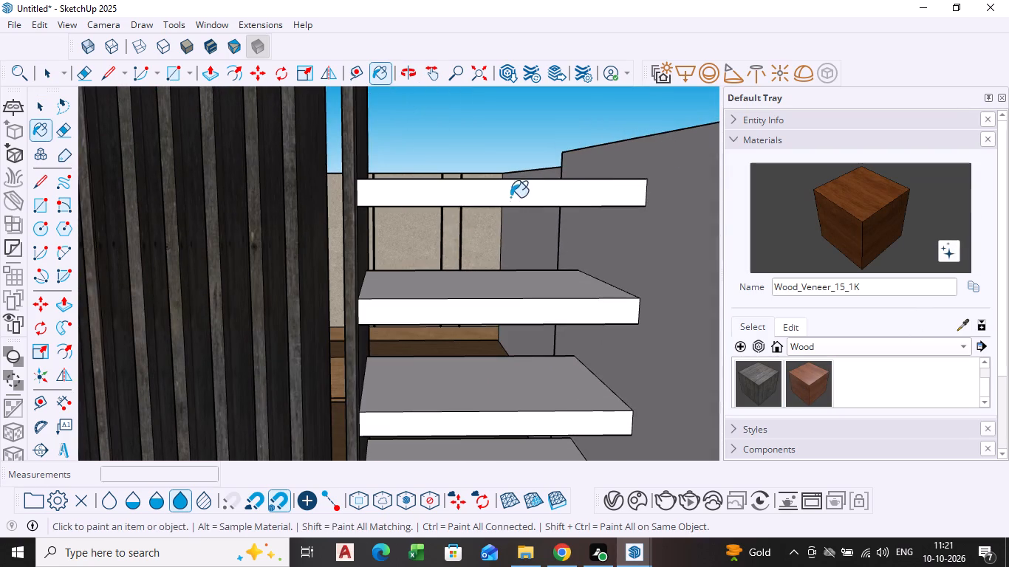
left_click(510, 197)
left_click(502, 290)
left_click(502, 320)
Paint the undersides of the upper shelves with Wood_Veneer_15_1K.
middle_click_drag(502, 320, 502, 302)
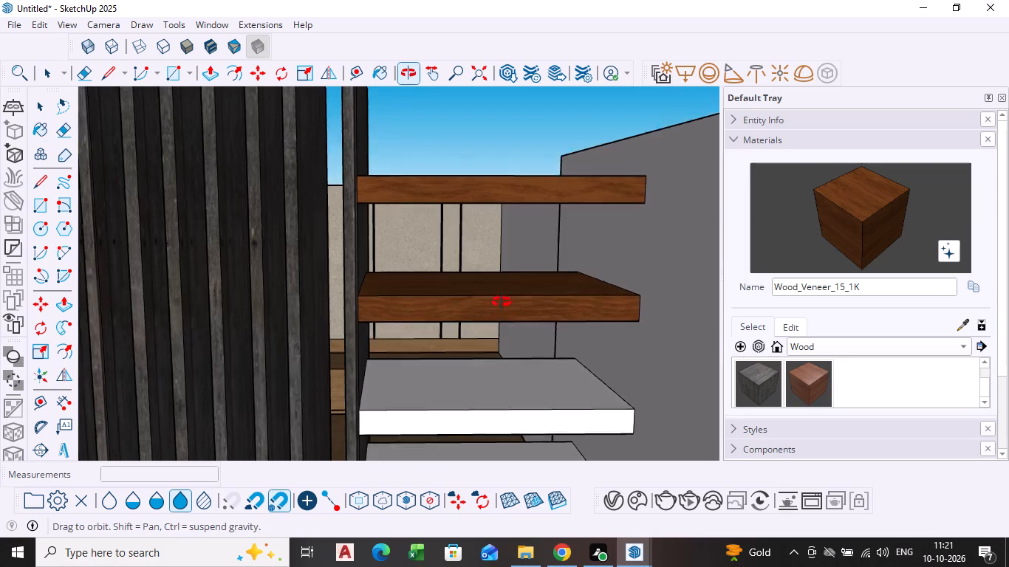
middle_click_drag(502, 302, 502, 265)
left_click(491, 197)
middle_click(425, 347)
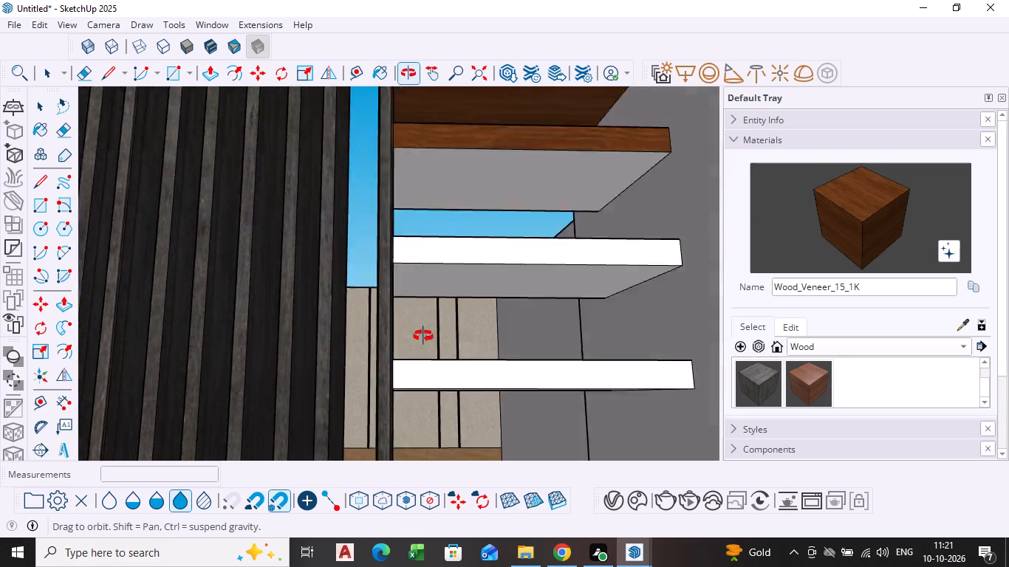
left_click(445, 286)
scroll(448, 289, "up", 3)
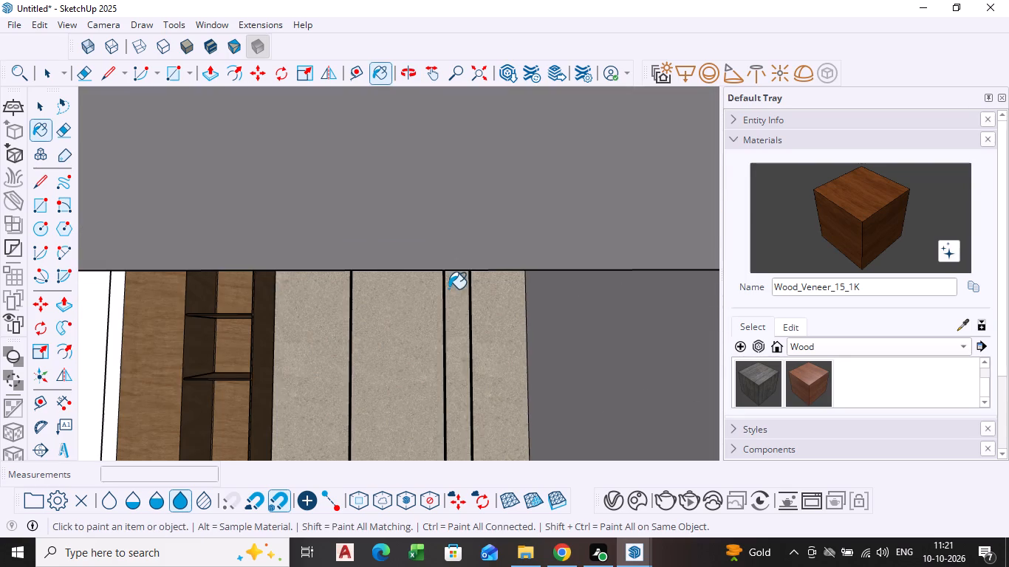
left_click(462, 250)
Paint the top surface and front edge of the third shelf from the top with Wood_Veneer_15_1K.
scroll(462, 251, "down", 15)
middle_click_drag(454, 307, 453, 316)
scroll(454, 309, "down", 1)
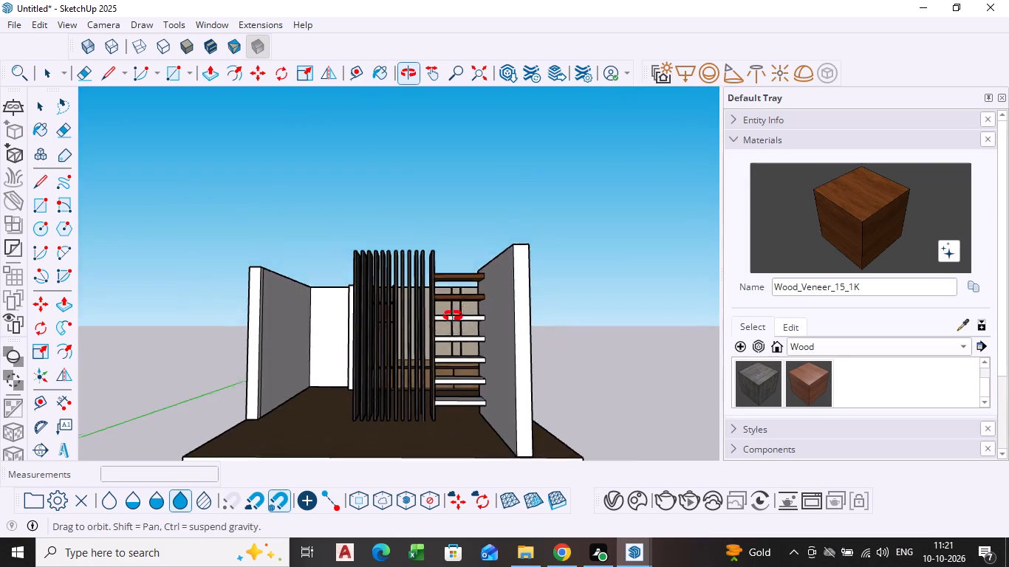
middle_click_drag(453, 316, 443, 371)
scroll(451, 364, "up", 8)
left_click(454, 327)
scroll(454, 337, "up", 4)
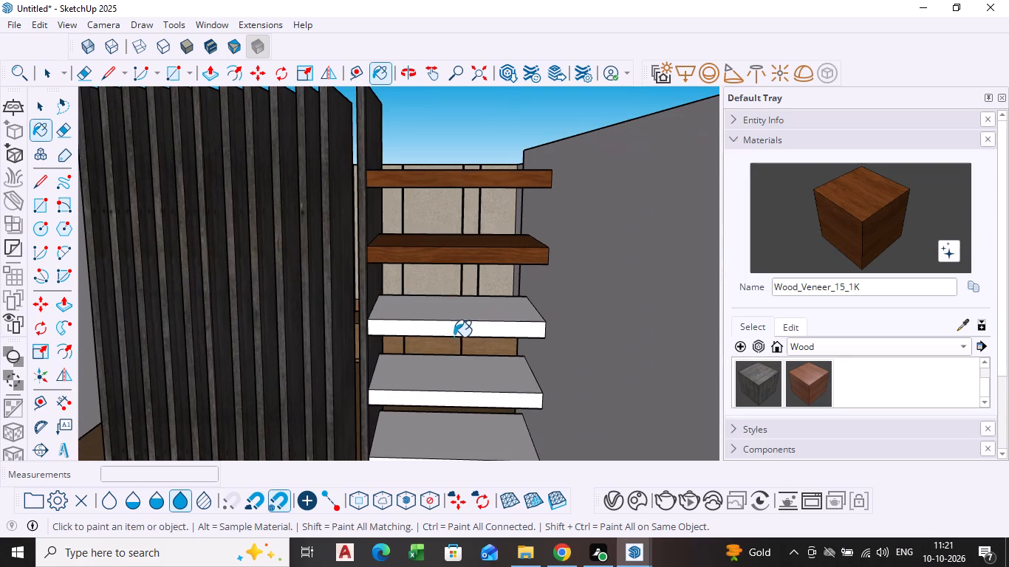
left_click(455, 315)
scroll(455, 329, "up", 2)
left_click(455, 329)
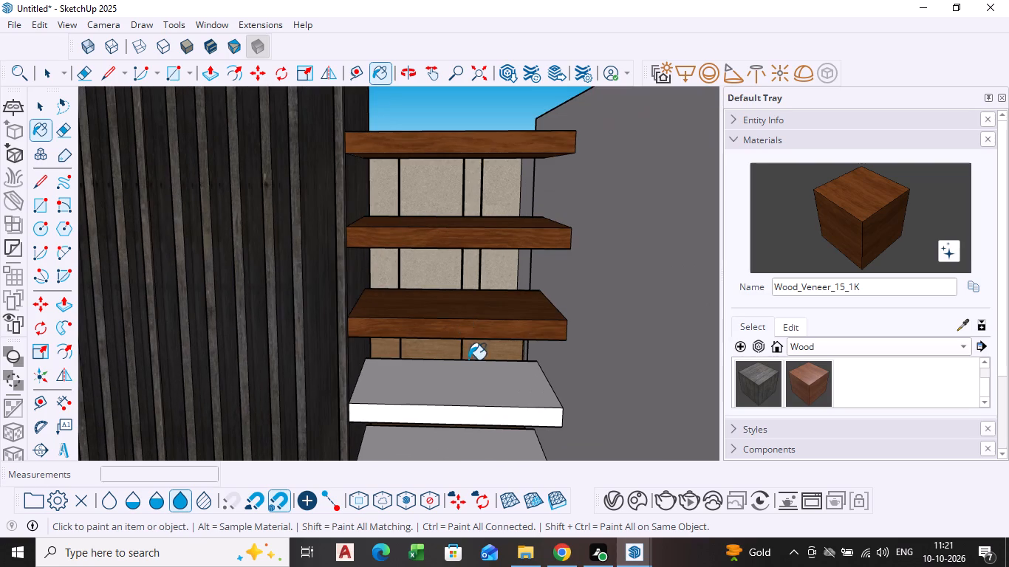
Paint the top surface and front edge of the third shelf from the bottom with Wood_Veneer_15_1K.
middle_click_drag(468, 379, 471, 337)
scroll(456, 304, "up", 3)
middle_click_drag(449, 342, 449, 334)
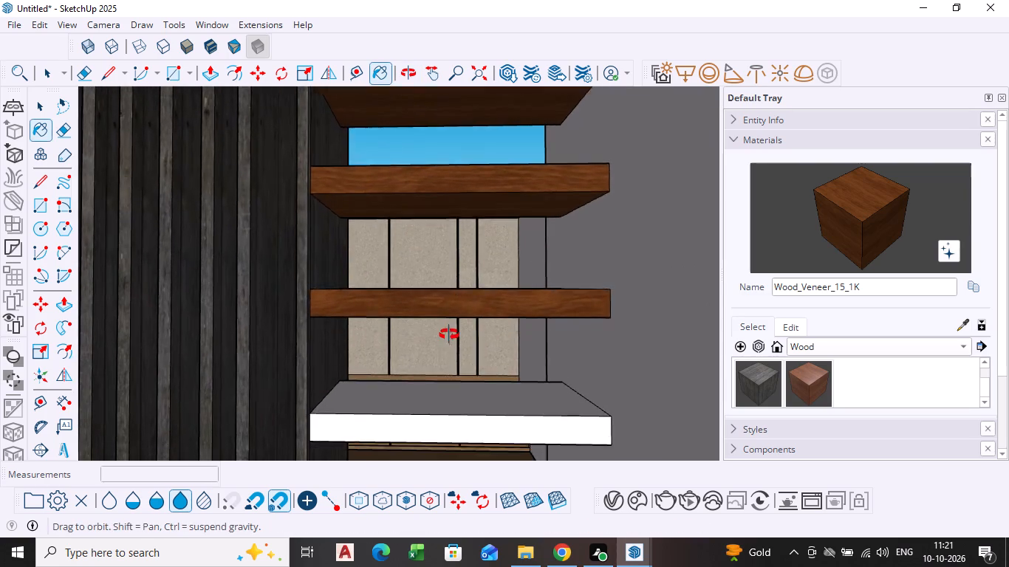
middle_click_drag(449, 334, 451, 319)
left_click(471, 210)
left_click(451, 293)
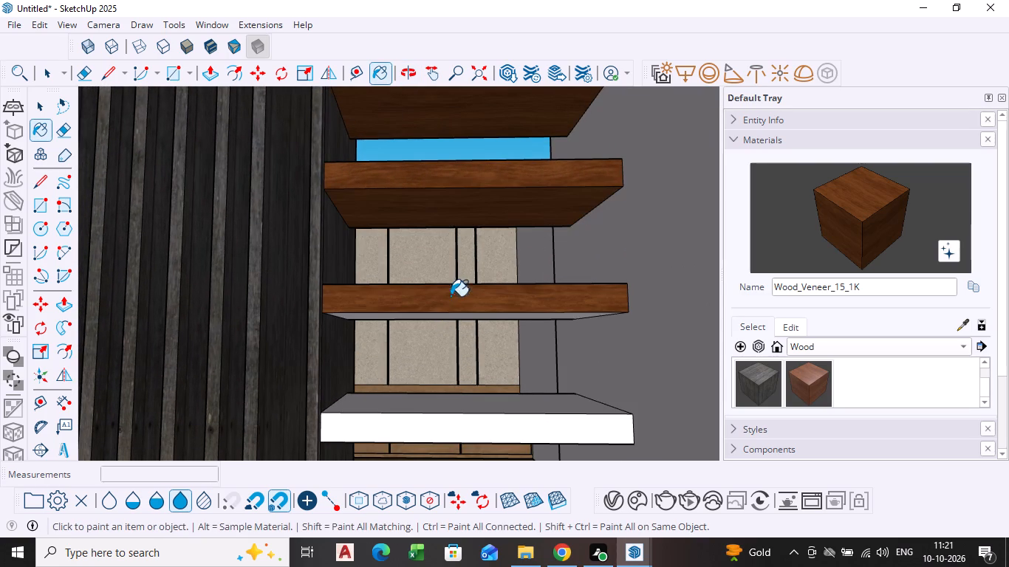
left_click(442, 408)
left_click(437, 427)
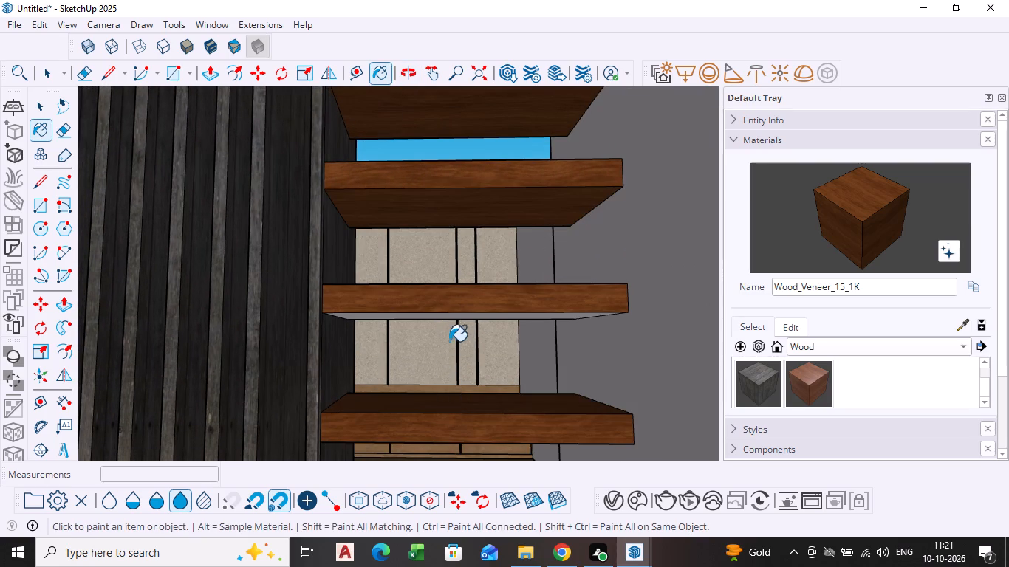
Paint the underside of the fourth shelf from the bottom with Wood_Veneer_15_1K, undoing the stray fill on the grooved wall panel.
left_click(453, 329)
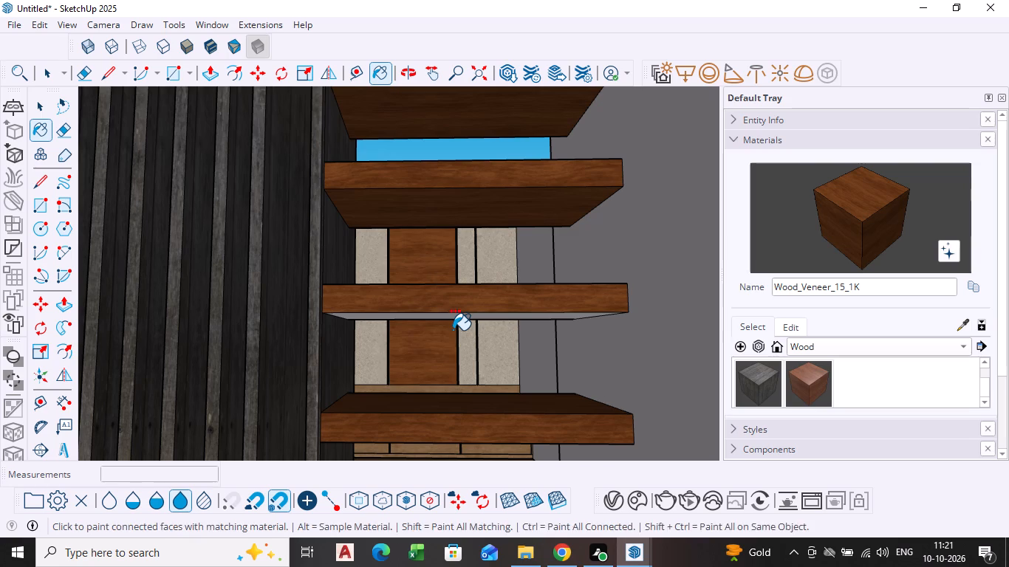
key("ctrl+z")
scroll(453, 330, "up", 4)
scroll(451, 286, "down", 3)
left_click(454, 252)
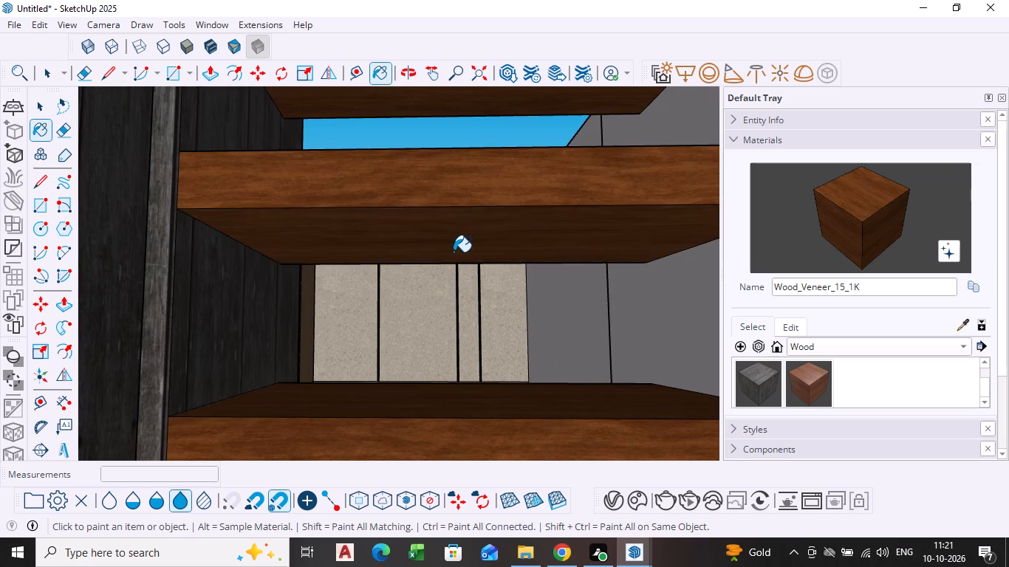
scroll(454, 252, "down", 4)
middle_click_drag(454, 252, 434, 350)
left_click(465, 246)
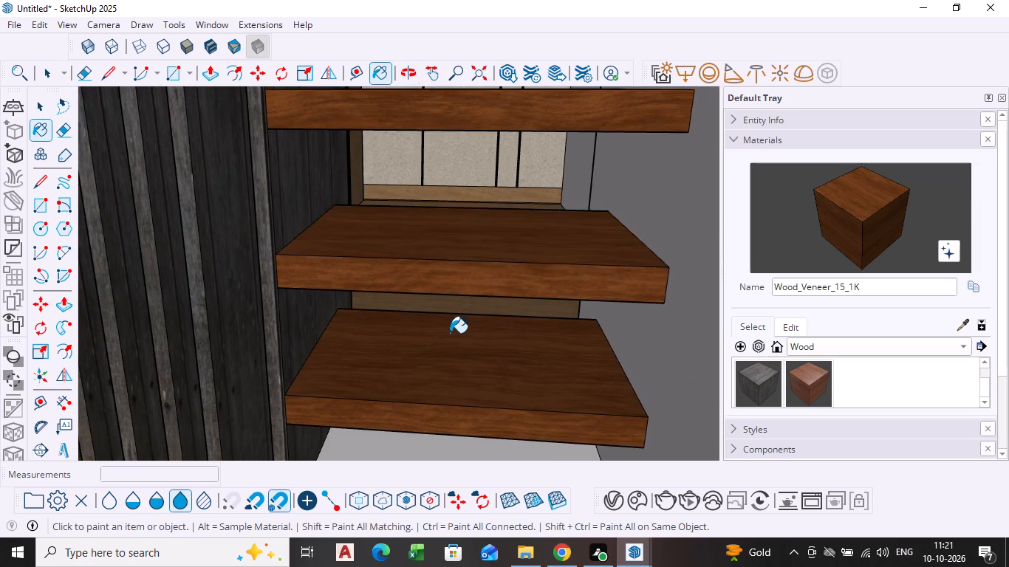
Paint the top surface and front edge of the second-lowest shelf with Wood_Veneer_15_1K.
scroll(447, 347, "down", 8)
middle_click_drag(445, 353, 428, 267, "shift")
left_click(410, 323)
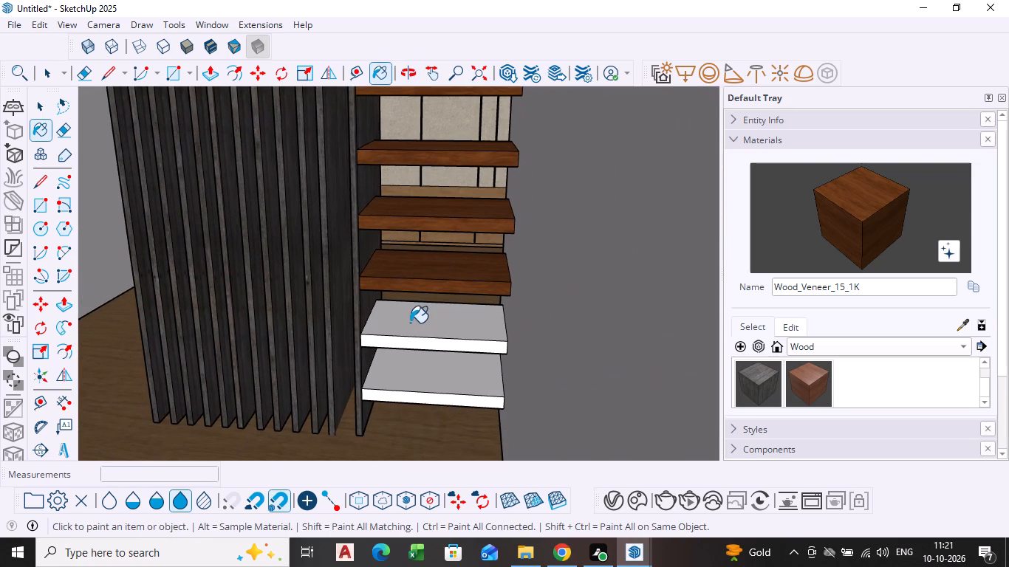
scroll(399, 357, "up", 3)
left_click(400, 346)
scroll(402, 341, "up", 5)
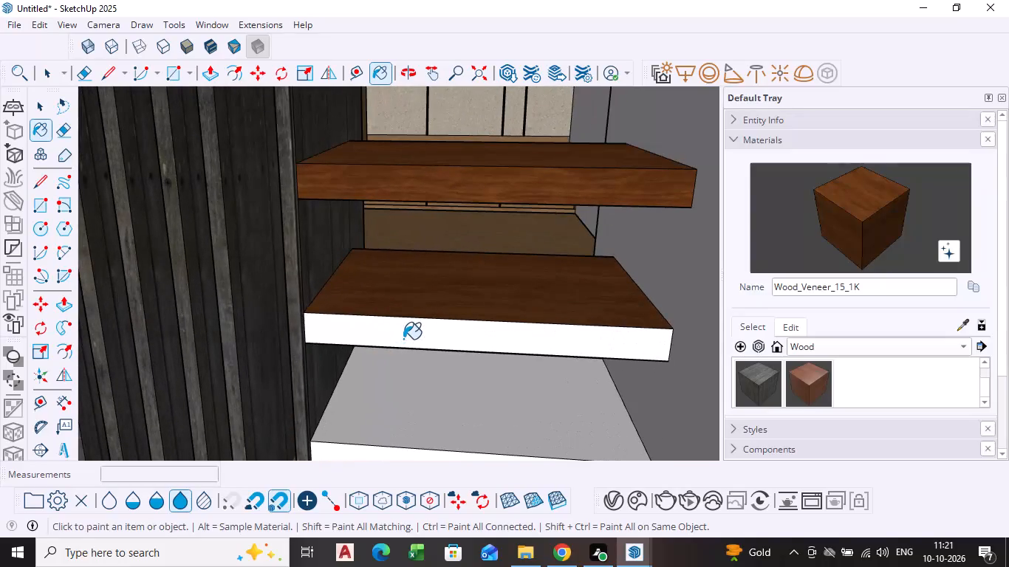
left_click(403, 339)
Paint the undersides of the second- and third-lowest shelves with Wood_Veneer_15_1K.
middle_click_drag(399, 358, 428, 247)
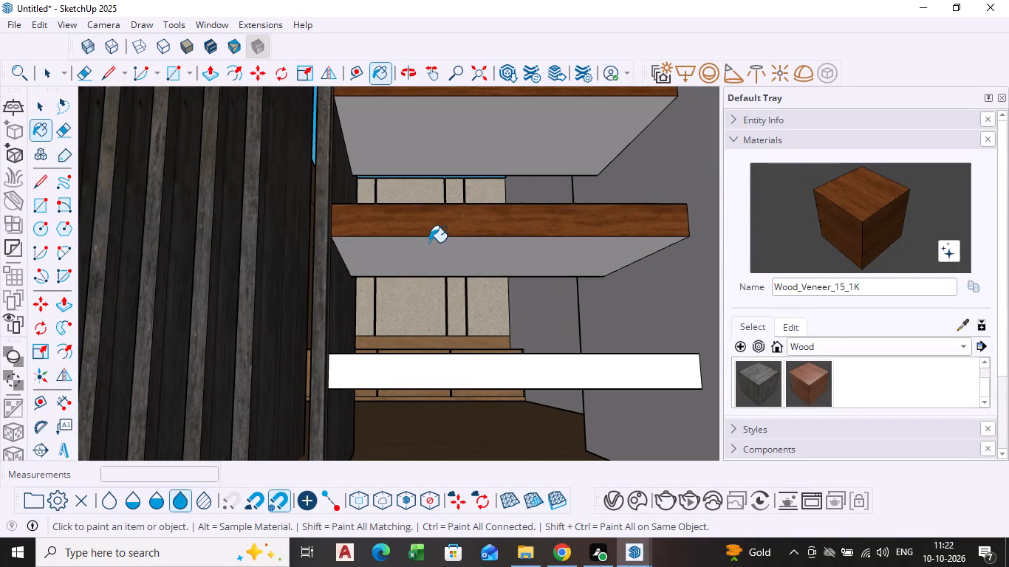
left_click(427, 260)
left_click(449, 155)
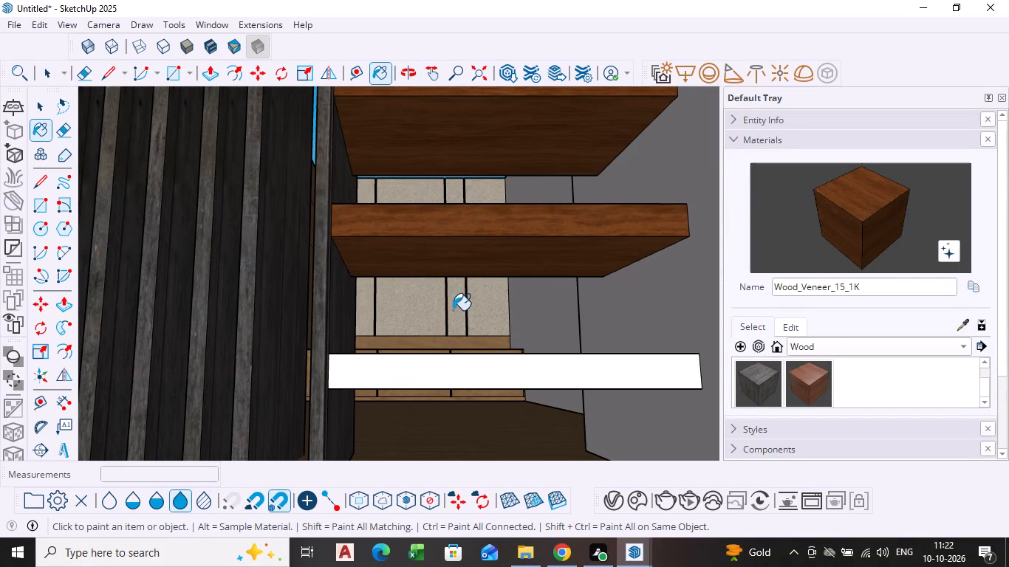
Paint the front edge, underside and top surface of the lowest shelf with Wood_Veneer_15_1K.
left_click(447, 377)
scroll(446, 319, "down", 1)
middle_click_drag(446, 319, 437, 315)
middle_click(415, 361)
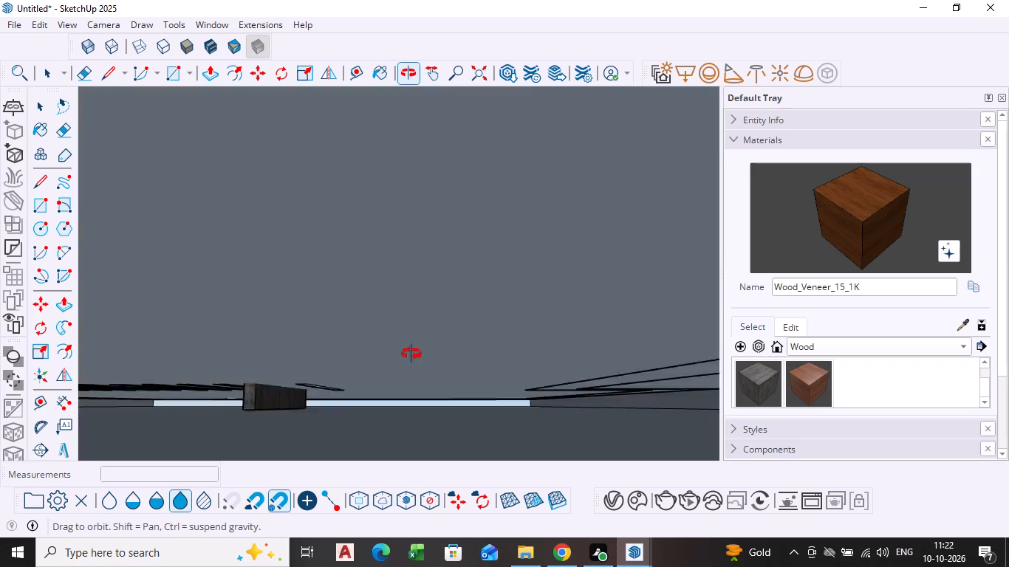
scroll(413, 363, "up", 4)
left_click(416, 298)
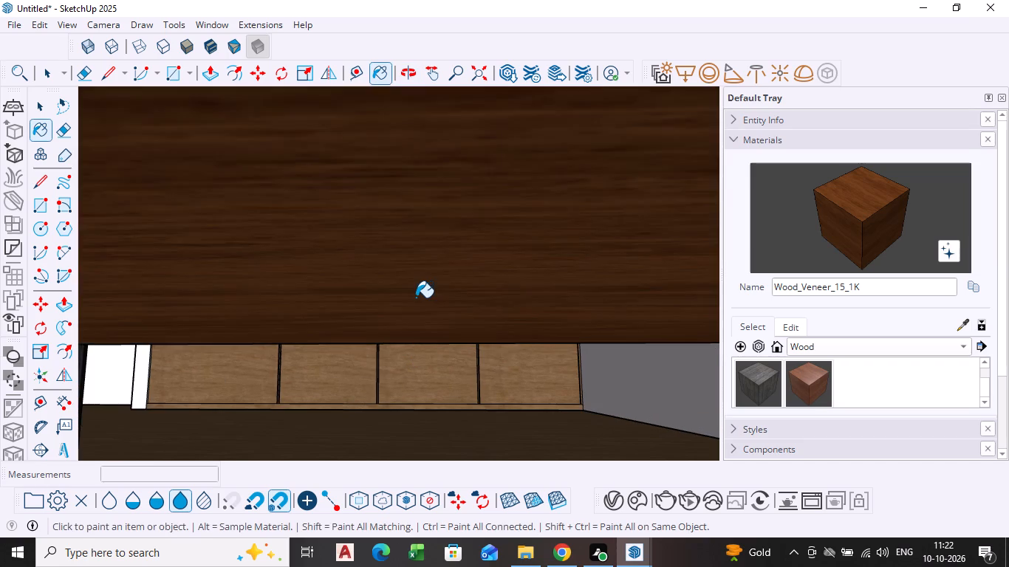
scroll(416, 298, "down", 20)
scroll(416, 298, "down", 7)
middle_click_drag(397, 296, 389, 361)
scroll(396, 297, "down", 1)
left_click(400, 295)
scroll(402, 283, "up", 3)
left_click(400, 286)
scroll(400, 288, "down", 20)
scroll(400, 288, "down", 2)
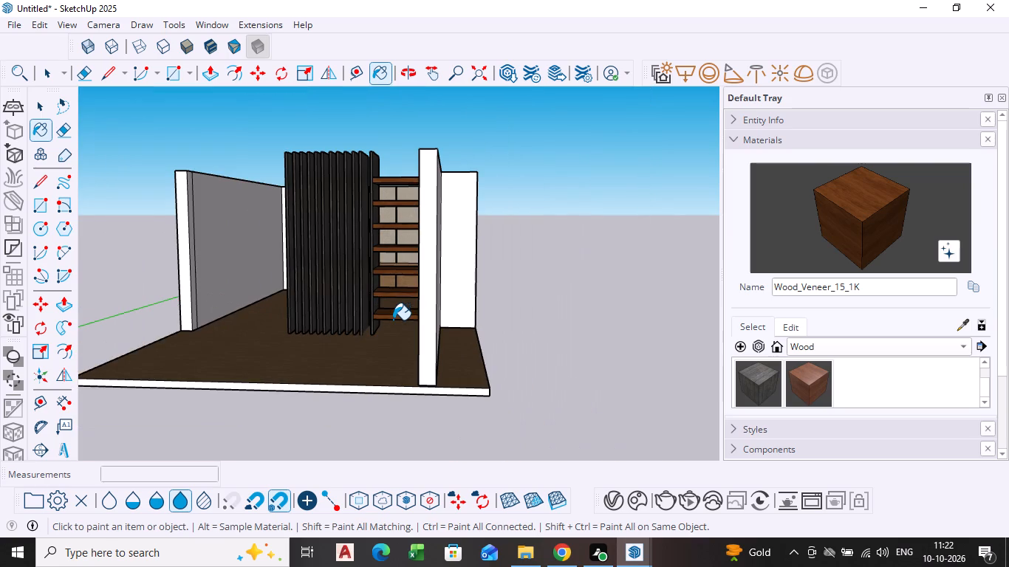
key("space")
left_click(550, 276)
Paint the remaining white board face at the partition's open end with the Wood_Planks_01_1K material.
scroll(270, 316, "down", 1)
middle_click_drag(270, 316, 347, 395)
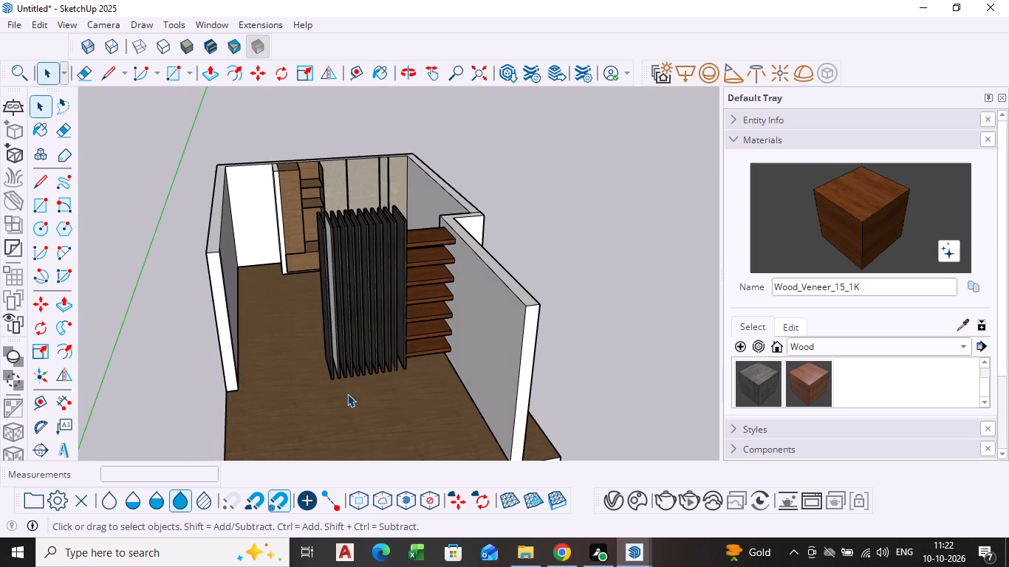
scroll(345, 392, "down", 1)
middle_click_drag(343, 394, 417, 414)
scroll(352, 369, "up", 6)
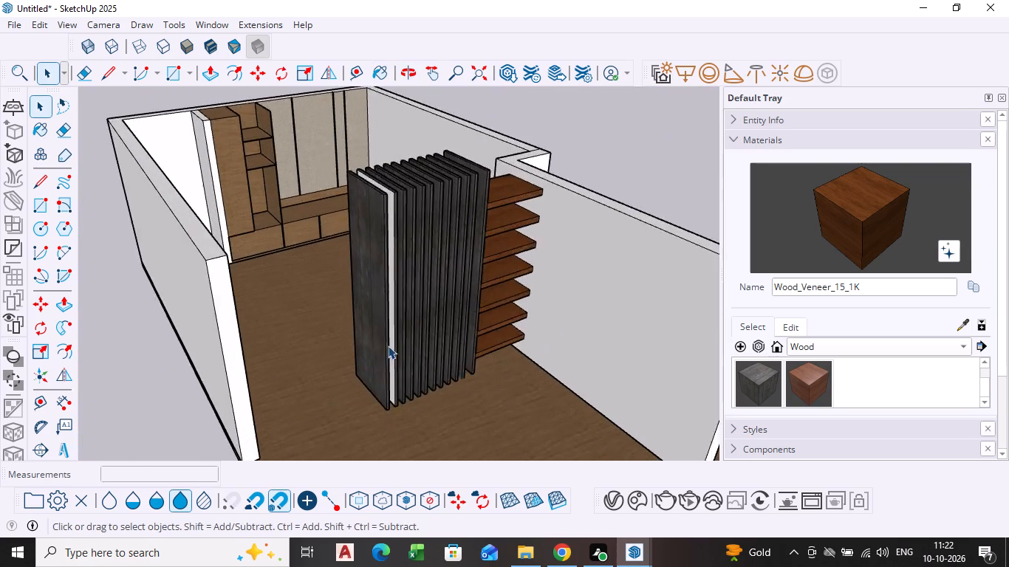
scroll(388, 346, "up", 7)
left_click(739, 386)
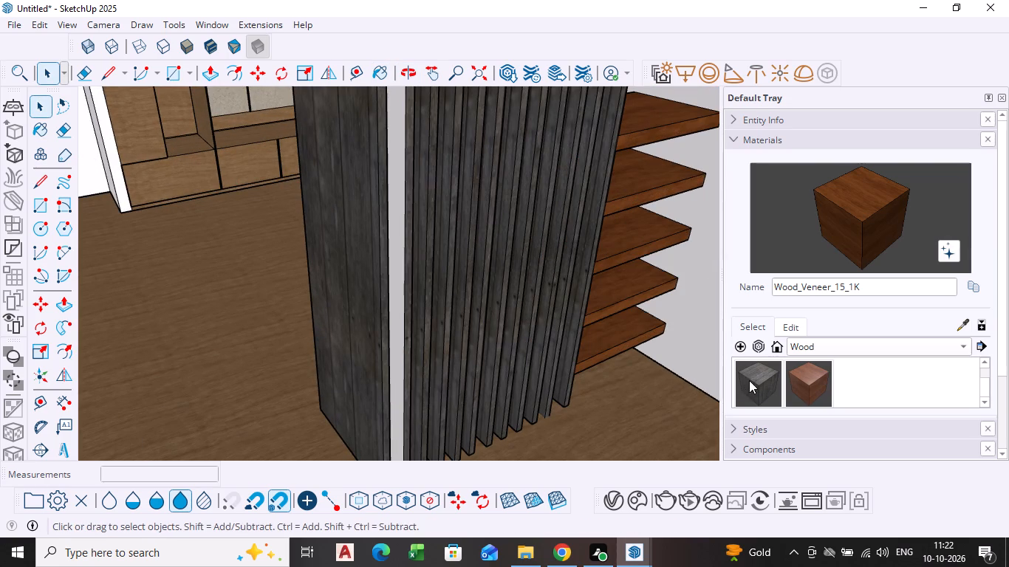
left_click(749, 380)
scroll(282, 388, "up", 4)
left_click(452, 348)
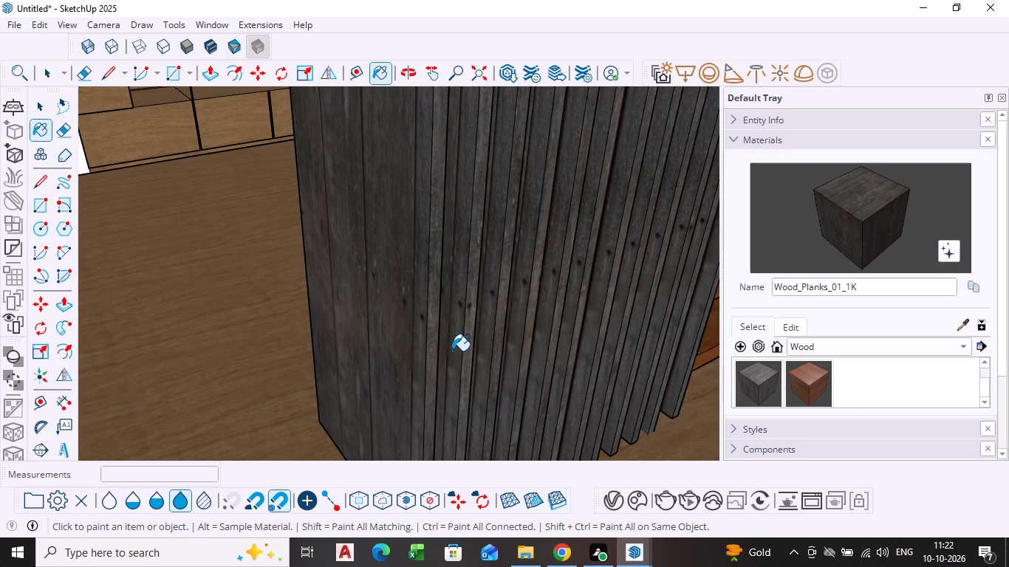
Examine the painted board partition and the side-wall shelves from several angles for missed faces.
scroll(454, 357, "up", 5)
scroll(455, 357, "down", 20)
scroll(455, 357, "down", 7)
middle_click_drag(468, 363, 420, 360)
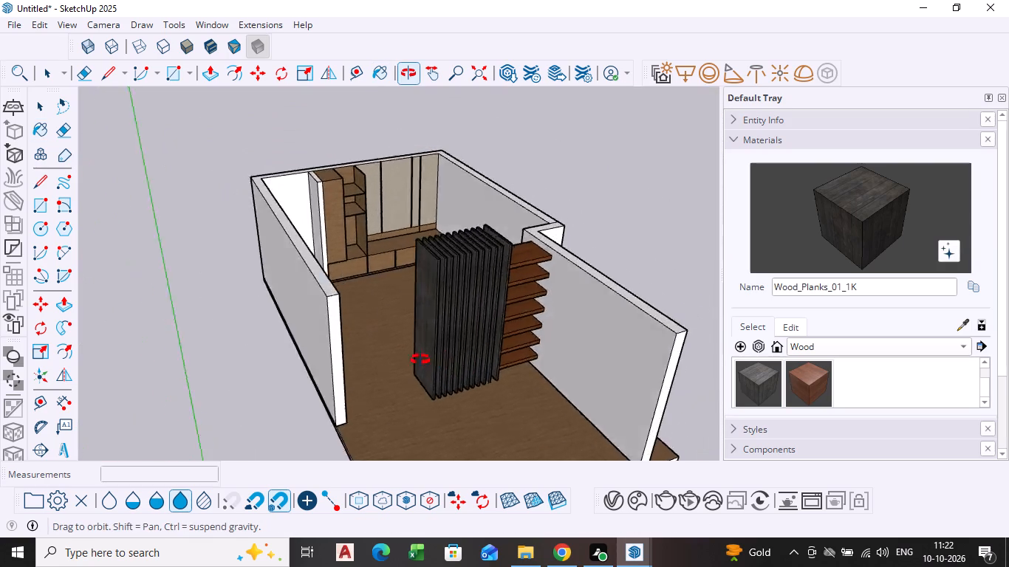
middle_click_drag(420, 360, 331, 326)
key("space")
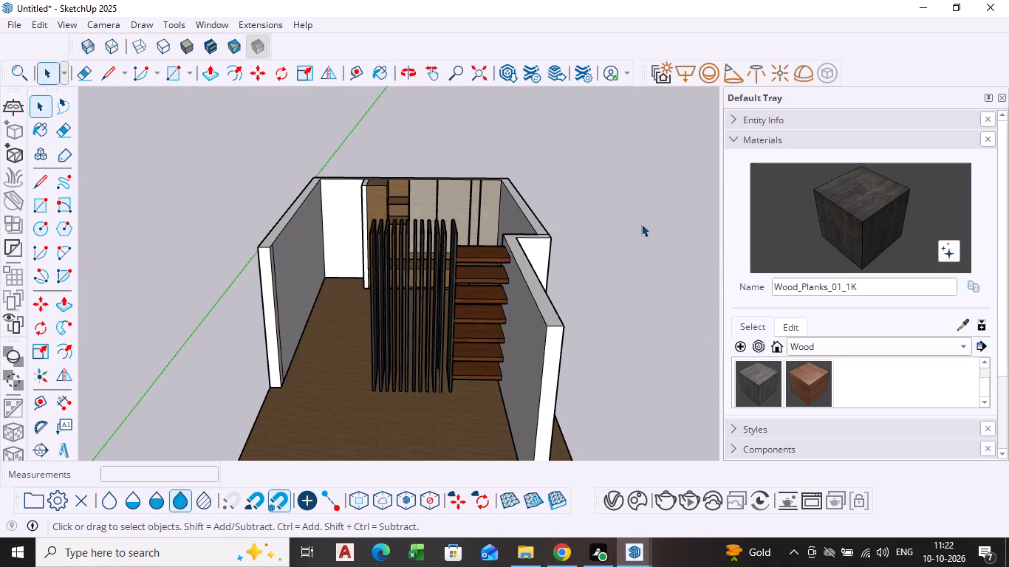
scroll(459, 337, "down", 2)
middle_click_drag(459, 339, 503, 363)
scroll(420, 367, "up", 7)
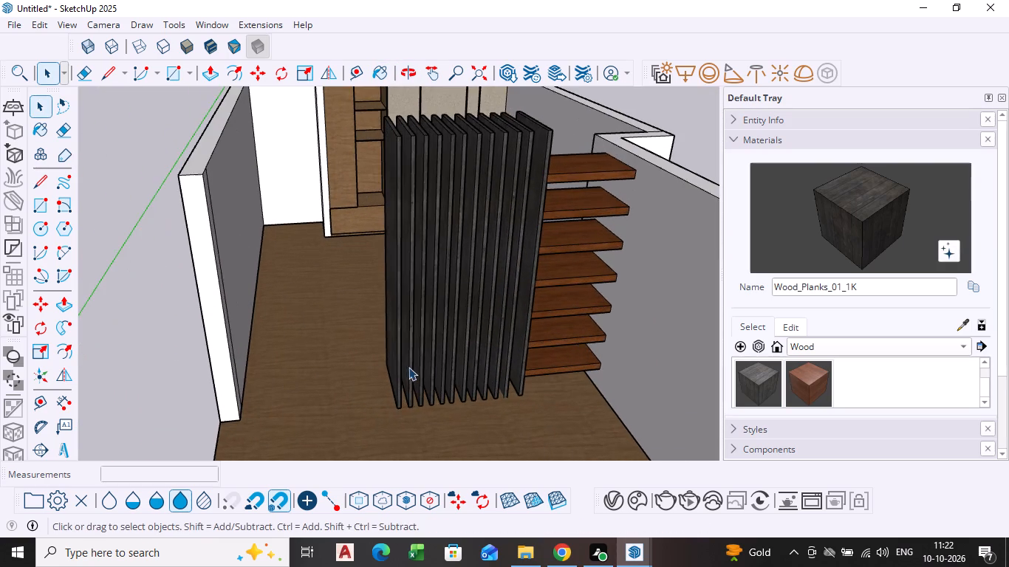
scroll(396, 368, "down", 4)
middle_click_drag(396, 368, 456, 423)
scroll(408, 402, "up", 5)
scroll(425, 377, "down", 3)
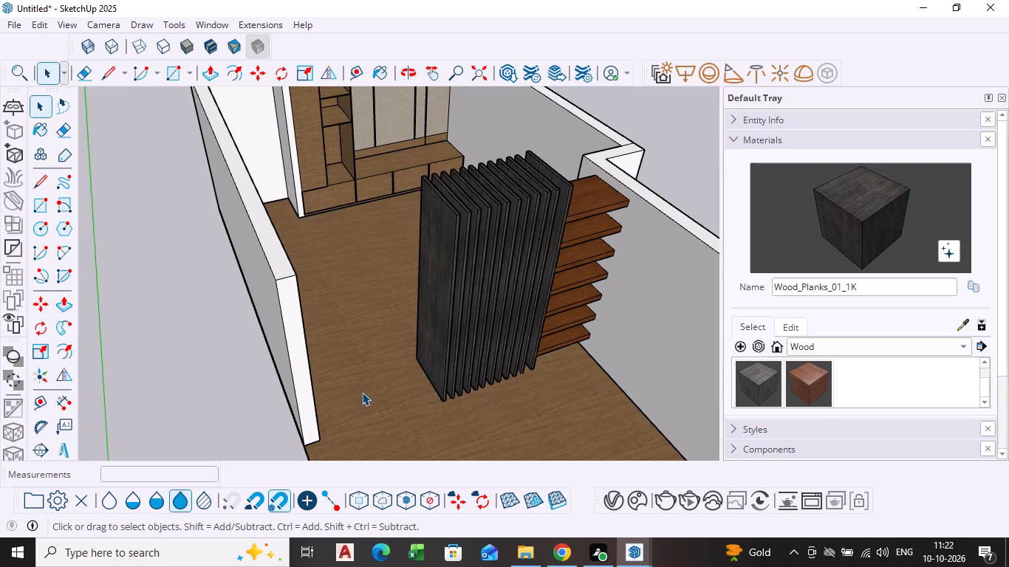
middle_click_drag(355, 398, 317, 439)
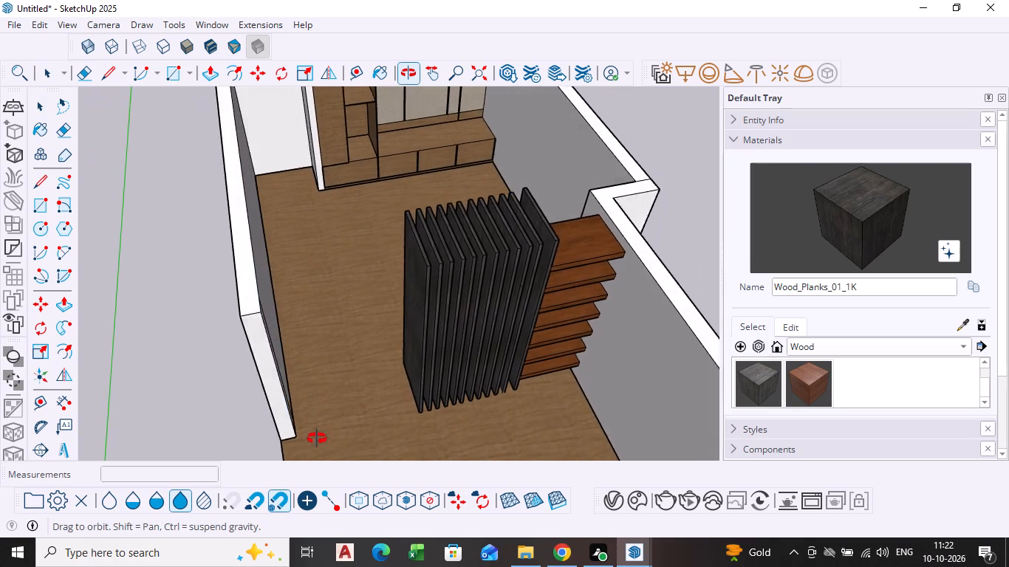
middle_click_drag(317, 439, 309, 453)
scroll(380, 258, "up", 2)
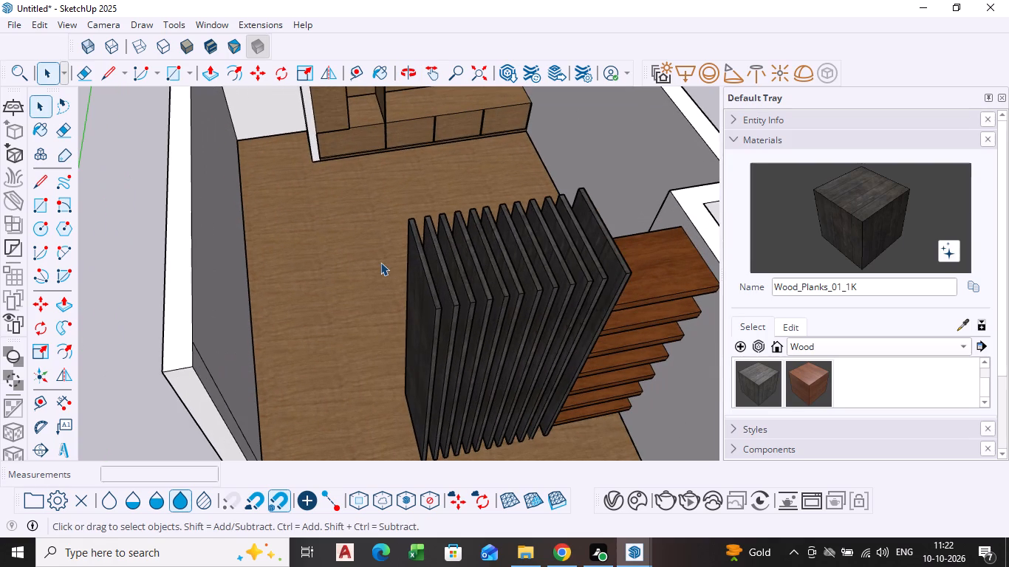
scroll(383, 332, "down", 3)
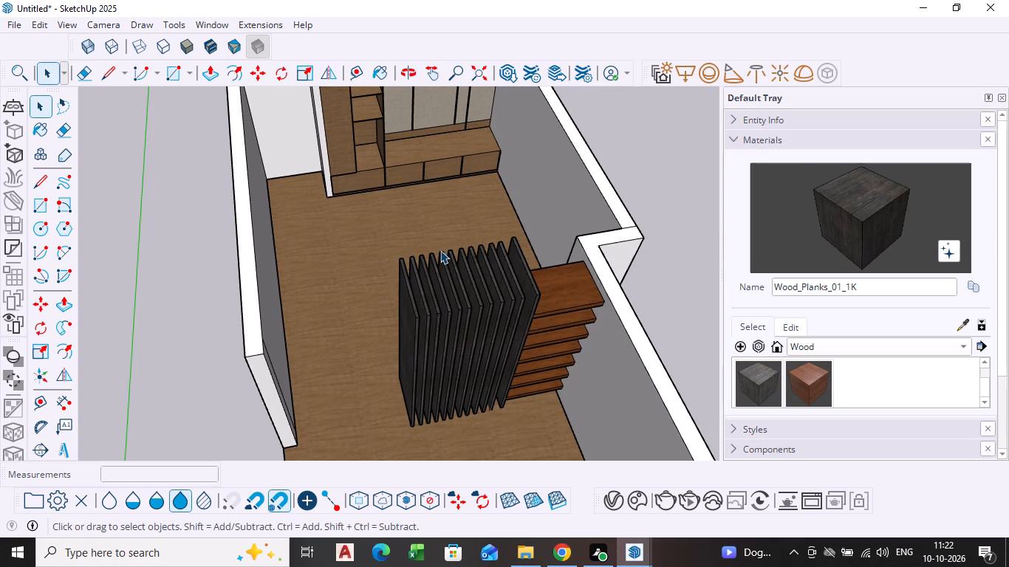
scroll(440, 333, "down", 3)
Push the end face of the shelf-side wall slightly back from the floor slab's open edge.
middle_click_drag(440, 333, 337, 123)
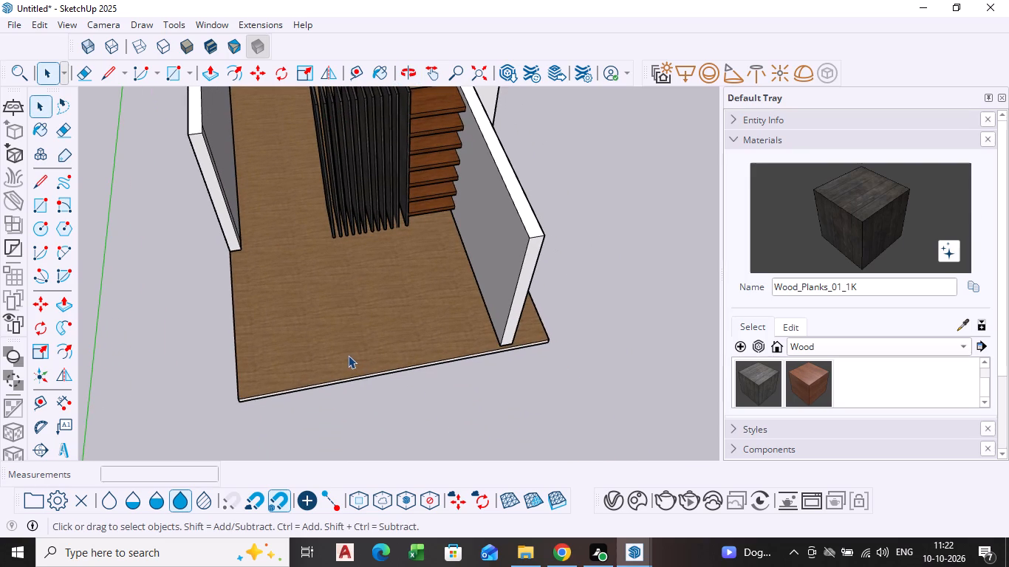
scroll(513, 338, "up", 4)
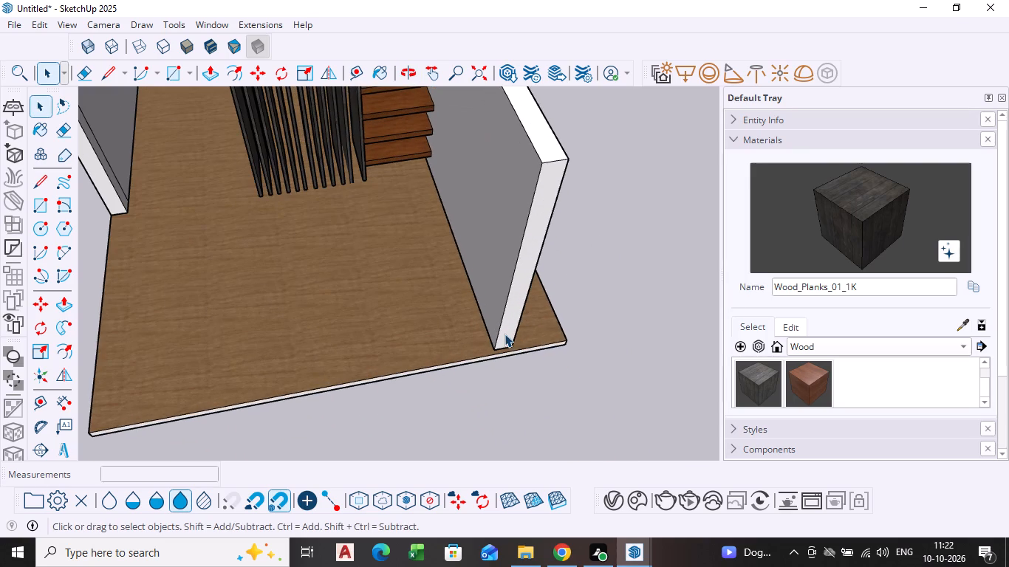
left_click(504, 334)
key("p")
left_click(504, 334)
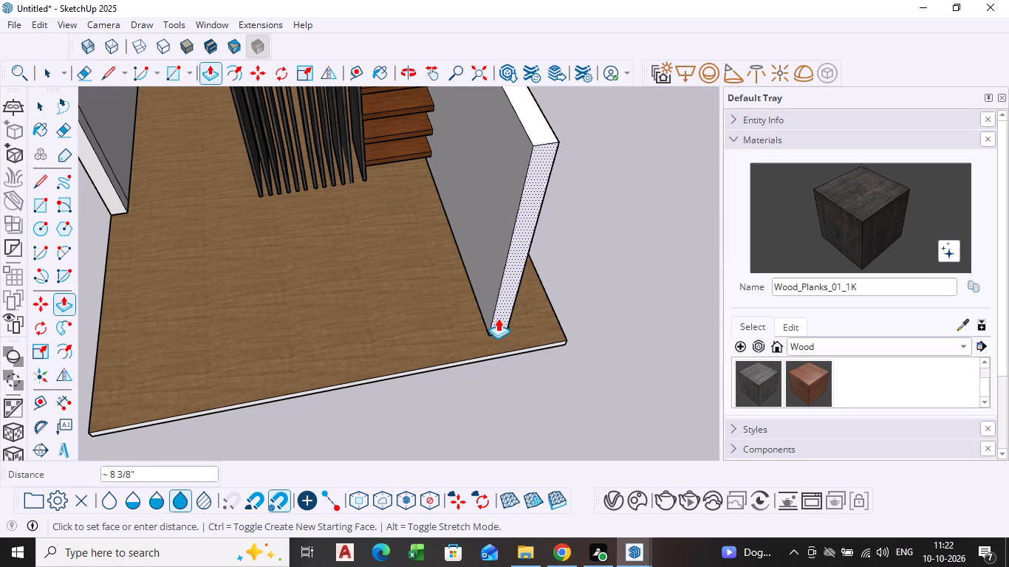
left_click(498, 317)
key("space")
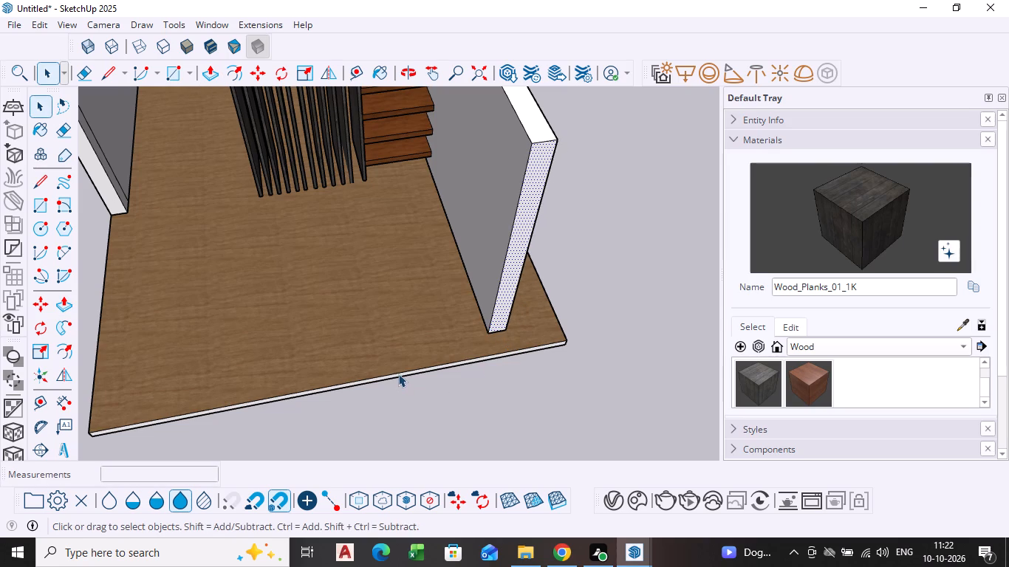
Draw a rectangle about 9 3/8" by 11 15/16" on the floor, from the shelf-side wall's end corner to the slab edge.
left_click(398, 374)
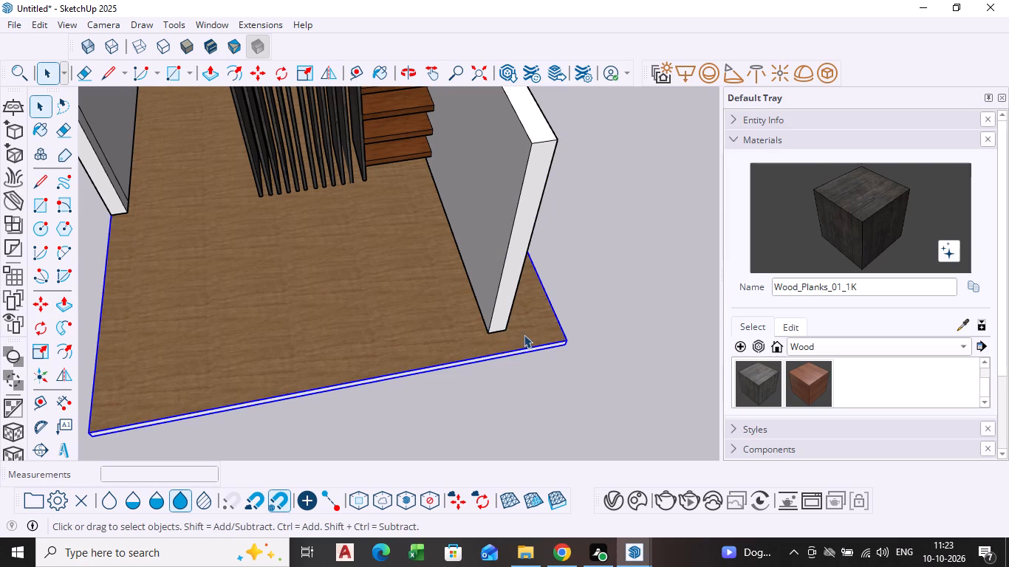
left_click(585, 289)
scroll(177, 379, "up", 2)
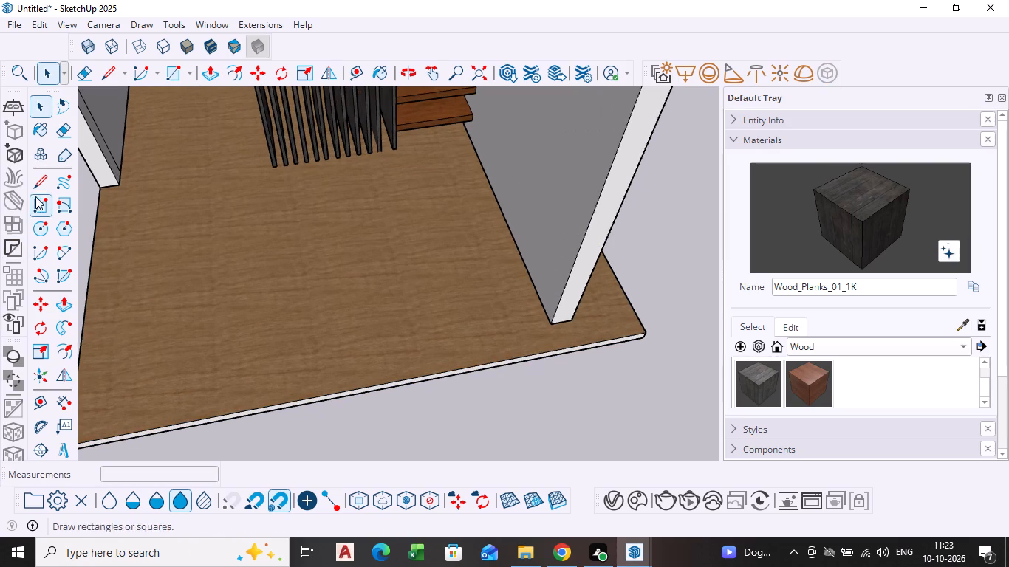
left_click(38, 182)
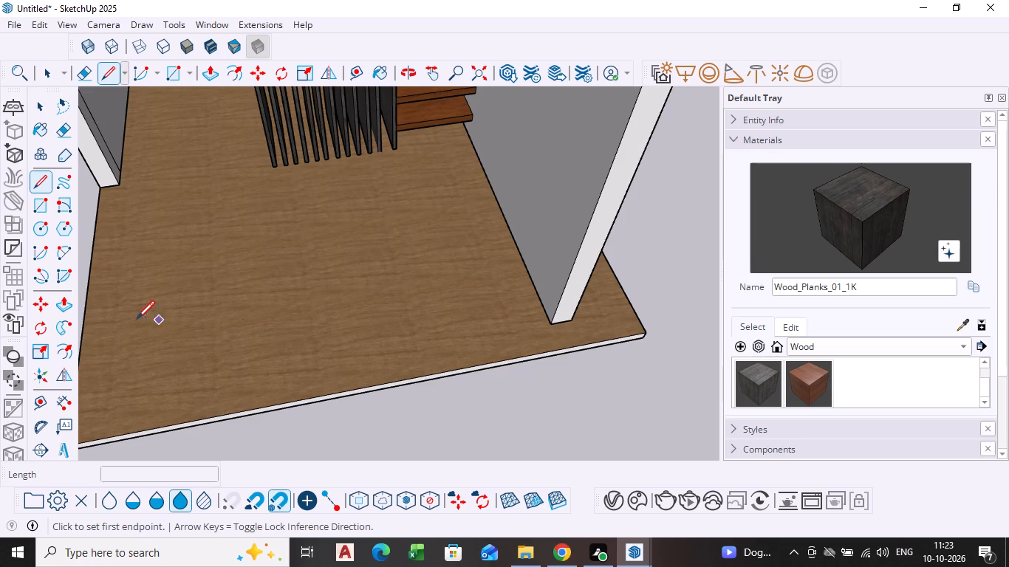
left_click(37, 201)
scroll(527, 337, "up", 3)
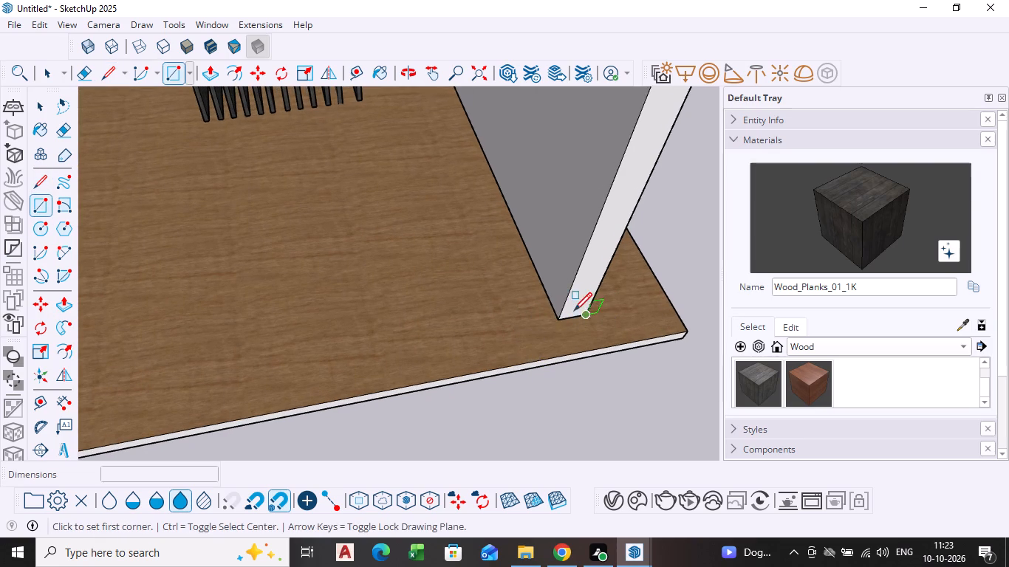
left_click(564, 320)
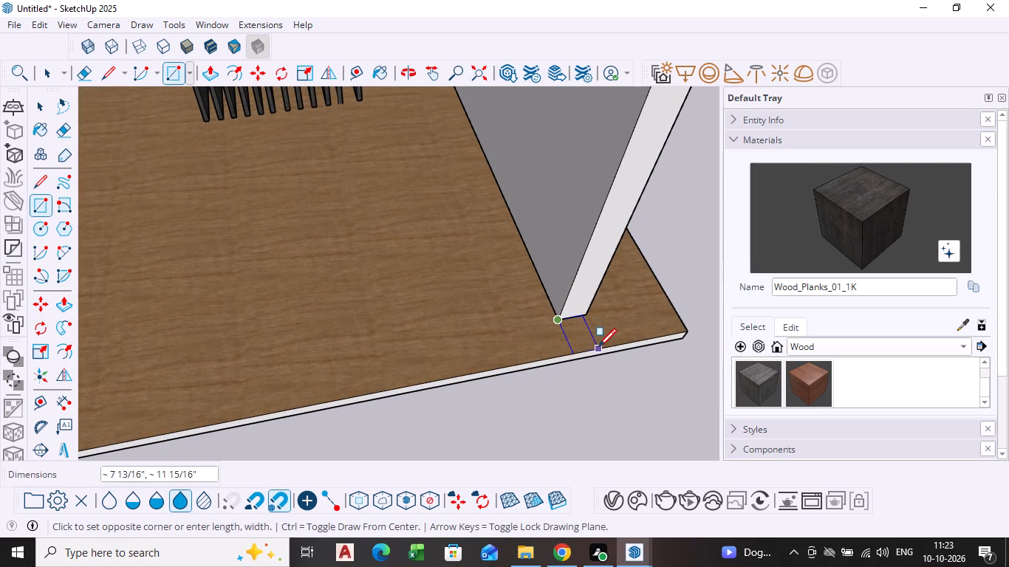
left_click(603, 348)
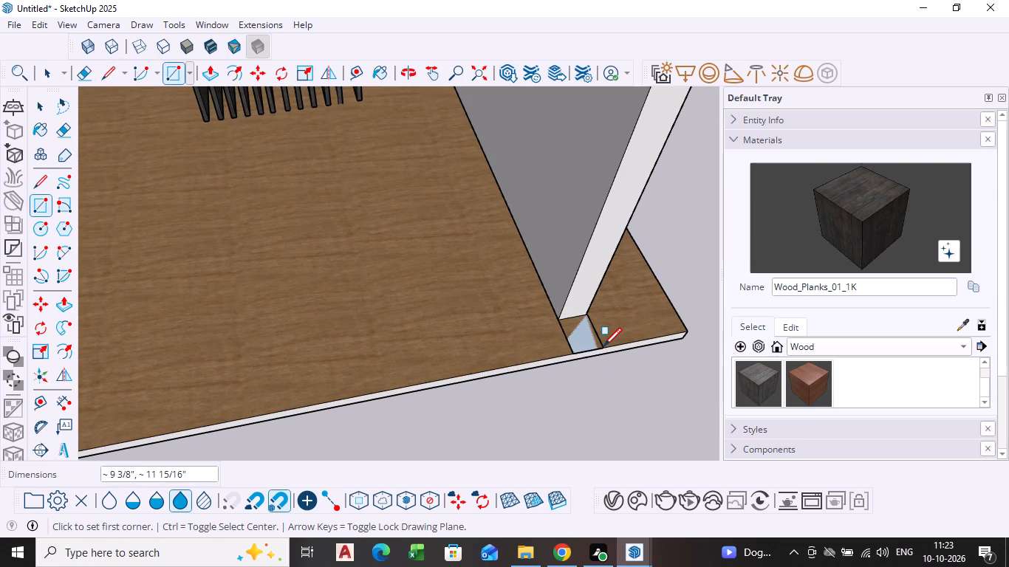
key("space")
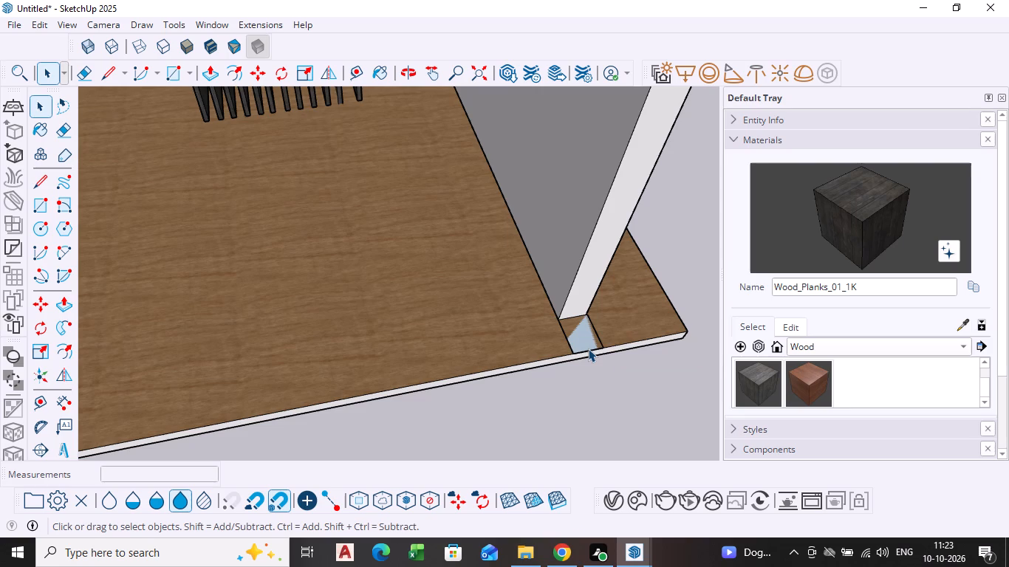
Undo the small floor rectangle and redraw it at about 9" by 11 15/16" from the shelf-side wall's end to the slab edge.
key("ctrl+z")
middle_click_drag(542, 384, 646, 394)
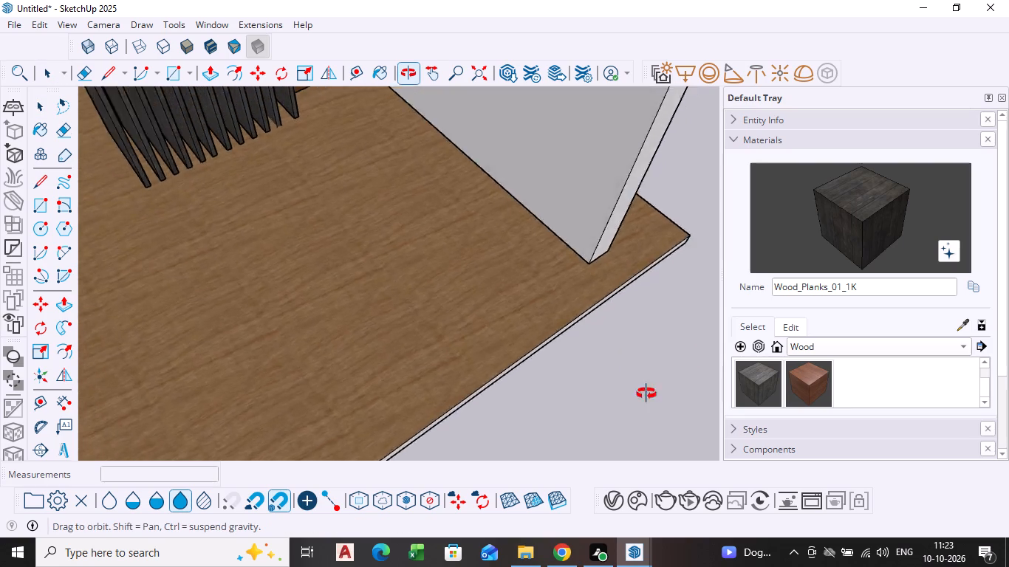
middle_click_drag(646, 394, 705, 347)
scroll(434, 441, "down", 1)
middle_click_drag(436, 442, 496, 454)
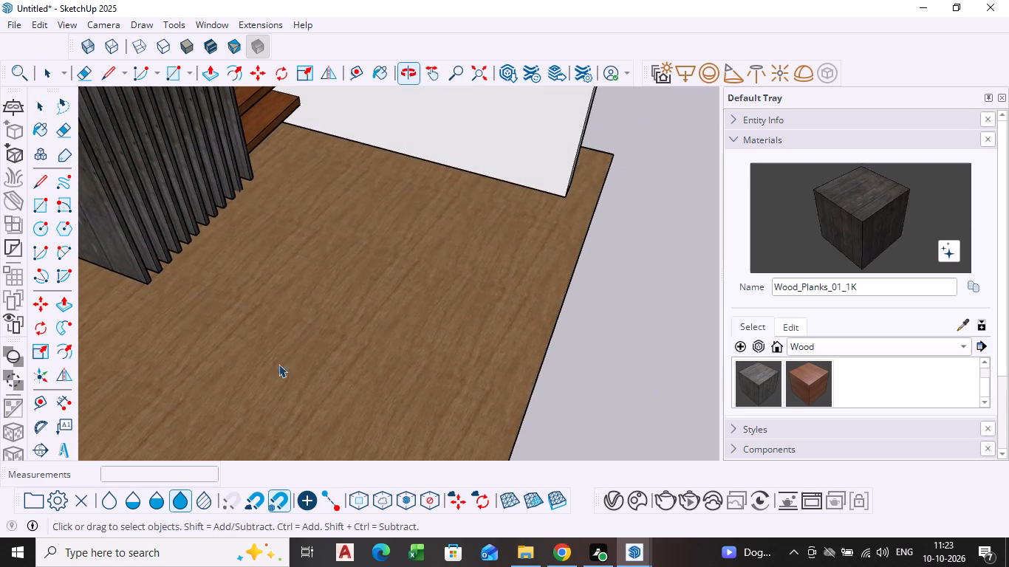
left_click(34, 205)
scroll(602, 141, "up", 8)
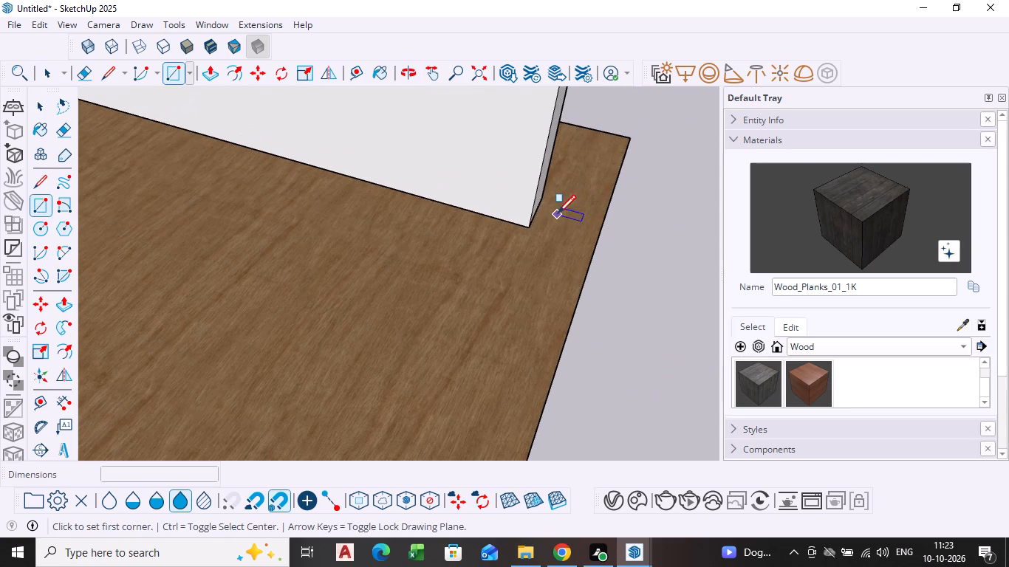
scroll(552, 208, "up", 4)
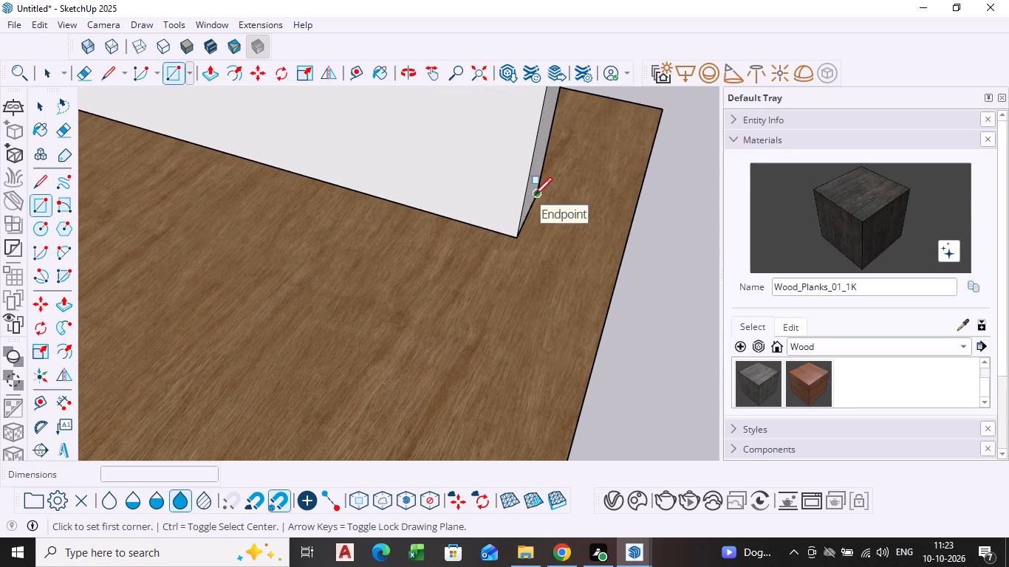
left_click(537, 198)
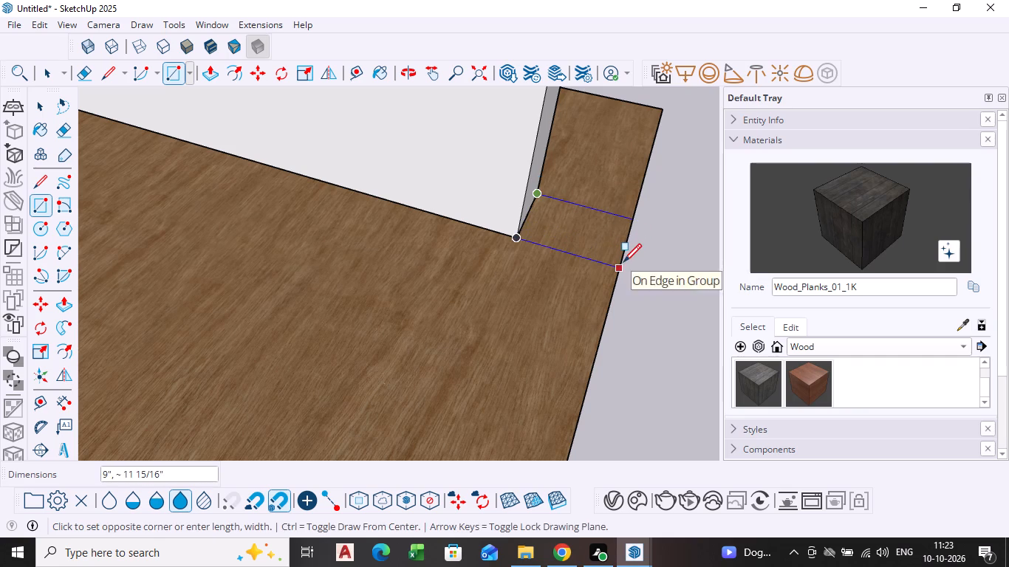
left_click(623, 264)
key("space")
Push/Pull the new rectangle up into a low block about 9" high.
left_click(588, 250)
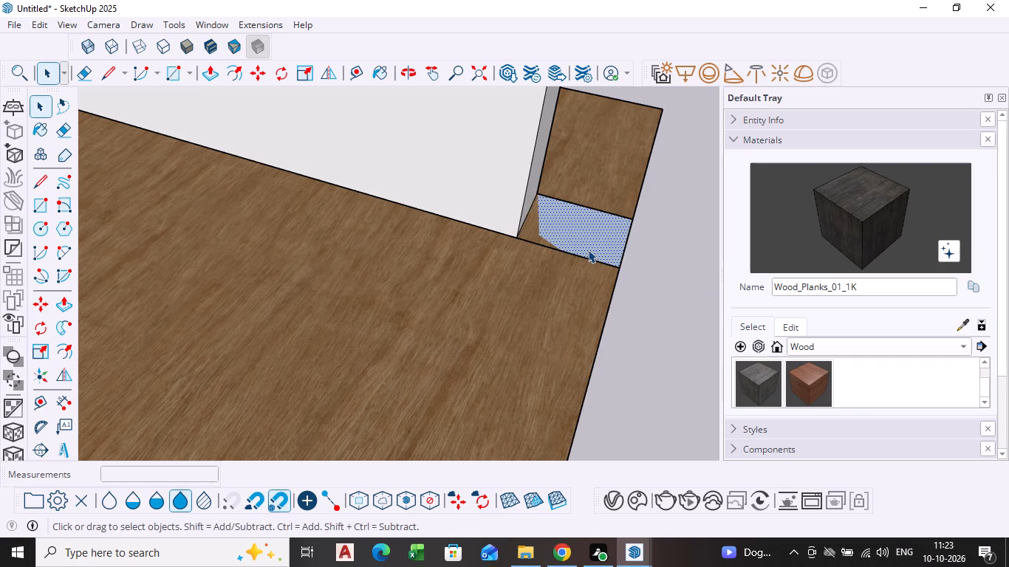
key("p")
left_click(588, 250)
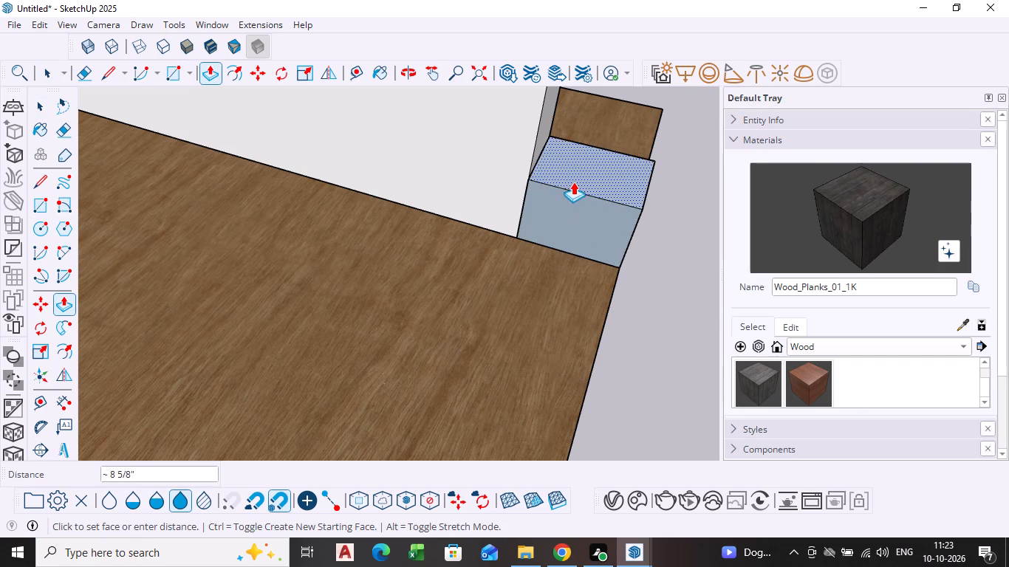
left_click(573, 179)
key("space")
Extend the block's inner side face about 15' 7" along the slab's open edge to the floor's far corner.
left_click(572, 214)
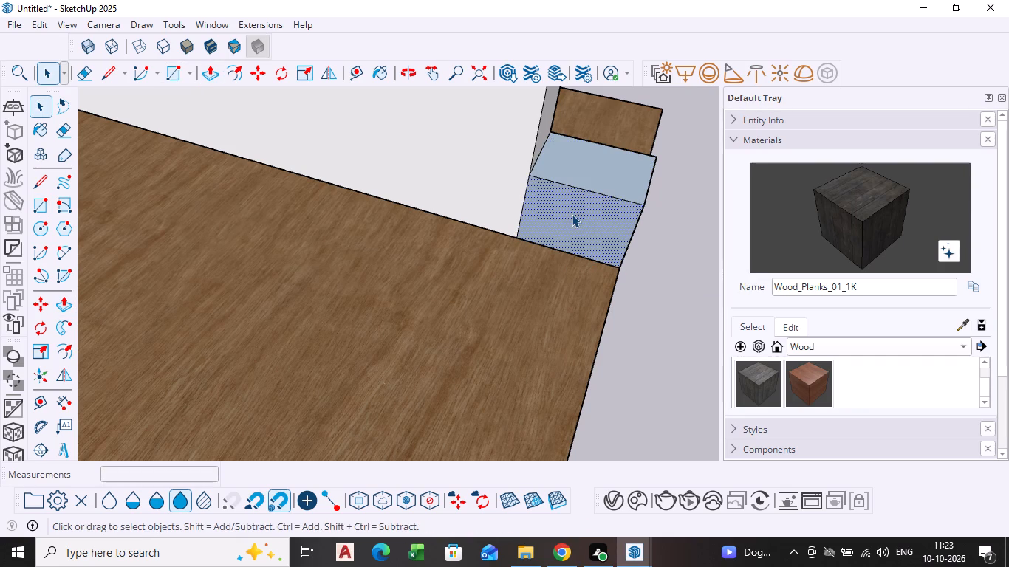
key("p")
left_click(572, 214)
scroll(487, 289, "down", 17)
middle_click_drag(480, 295, 420, 127)
scroll(420, 127, "up", 1, "shift")
scroll(221, 355, "down", 6)
middle_click_drag(223, 343, 266, 269, "shift")
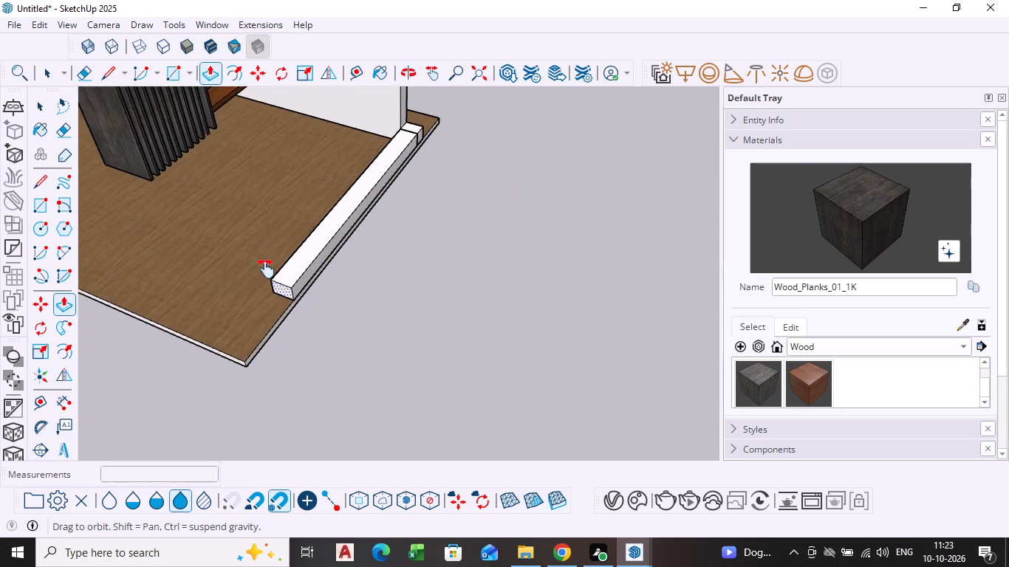
middle_click_drag(266, 269, 266, 267, "shift")
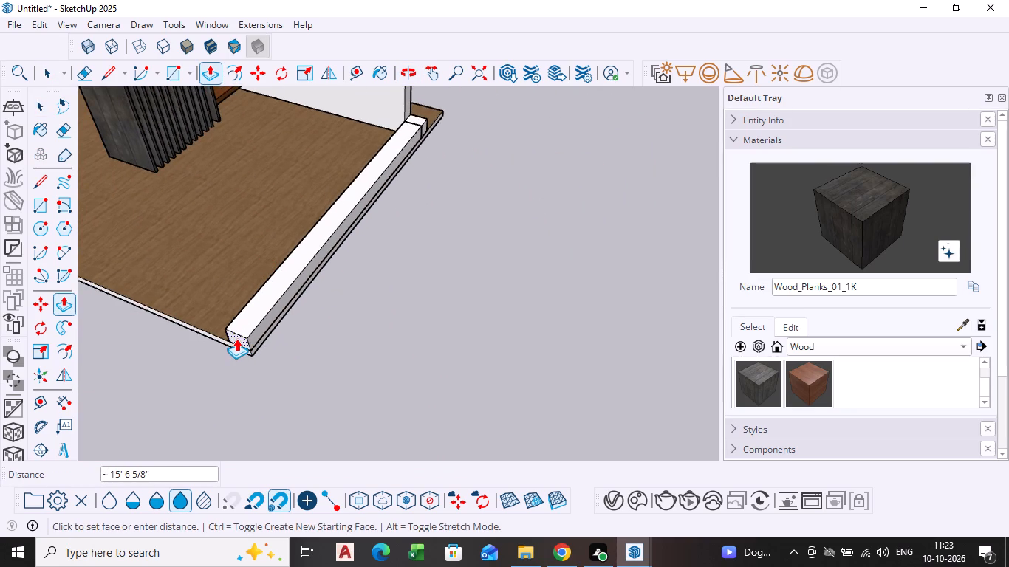
scroll(236, 338, "up", 4)
left_click(236, 339)
Delete the two seam edges on the top and outer side where the extended wall base meets the original block.
scroll(357, 287, "down", 8)
middle_click_drag(359, 286, 84, 391, "shift")
scroll(184, 230, "up", 11)
scroll(196, 252, "down", 7)
middle_click_drag(196, 252, 391, 261)
middle_click_drag(389, 276, 236, 315)
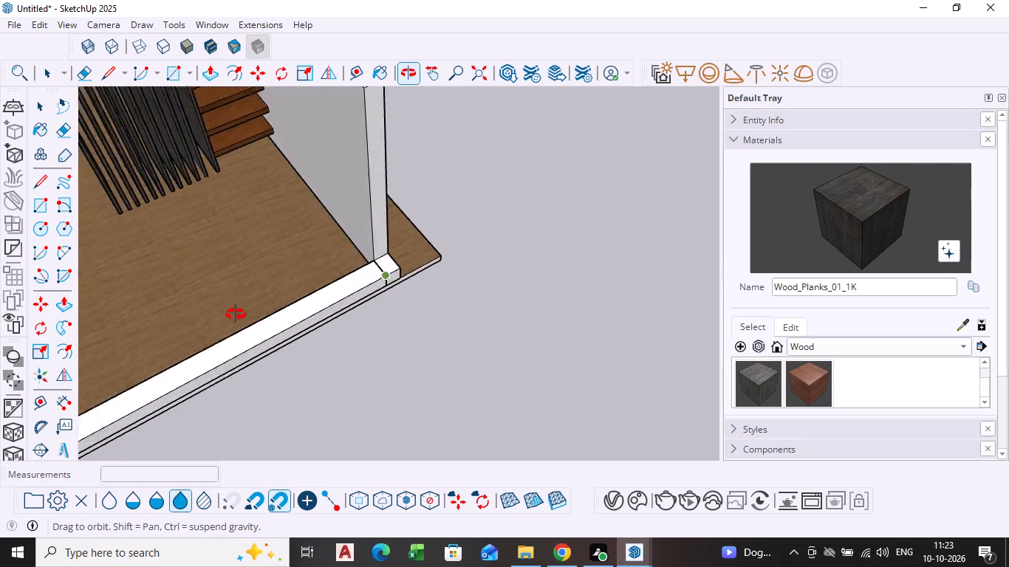
middle_click_drag(236, 315, 219, 315)
scroll(376, 274, "up", 9)
key("space")
scroll(385, 264, "up", 10)
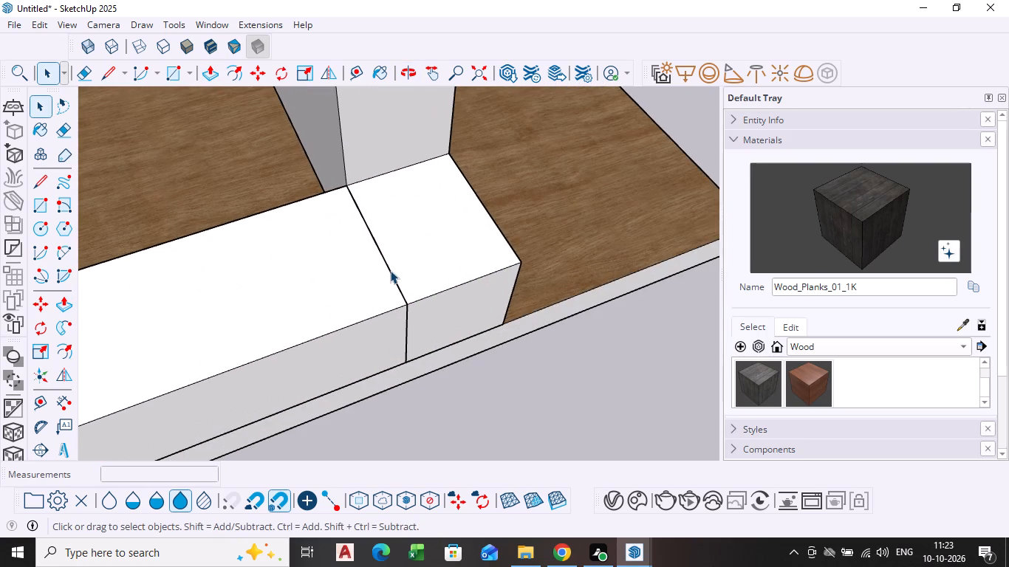
left_click(390, 270)
key("Delete")
left_click(407, 325)
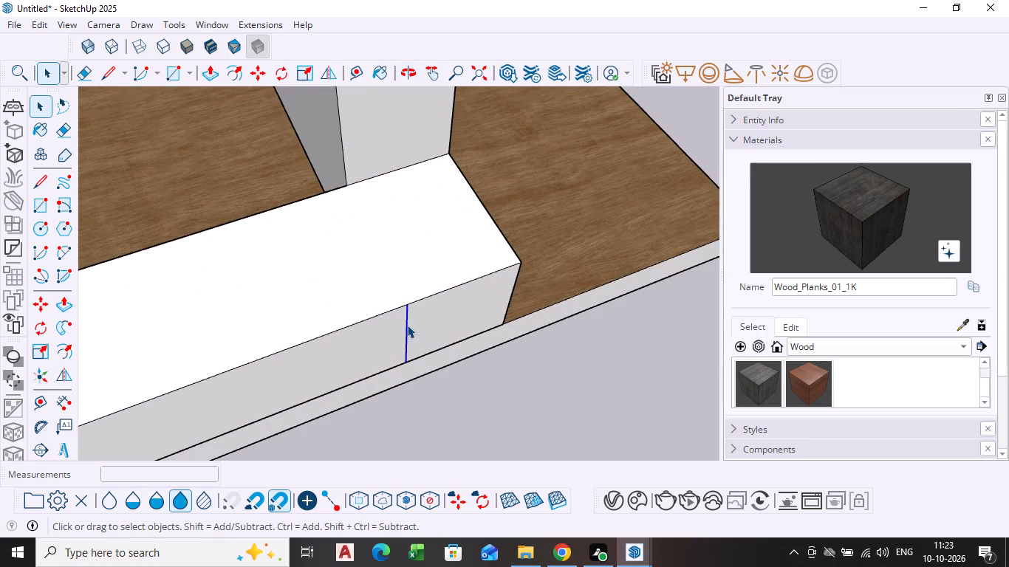
key("Delete")
Push/Pull the wall base's top face up about 9' 2 13/16" to the height of the adjoining shelf-side wall.
scroll(404, 333, "down", 19)
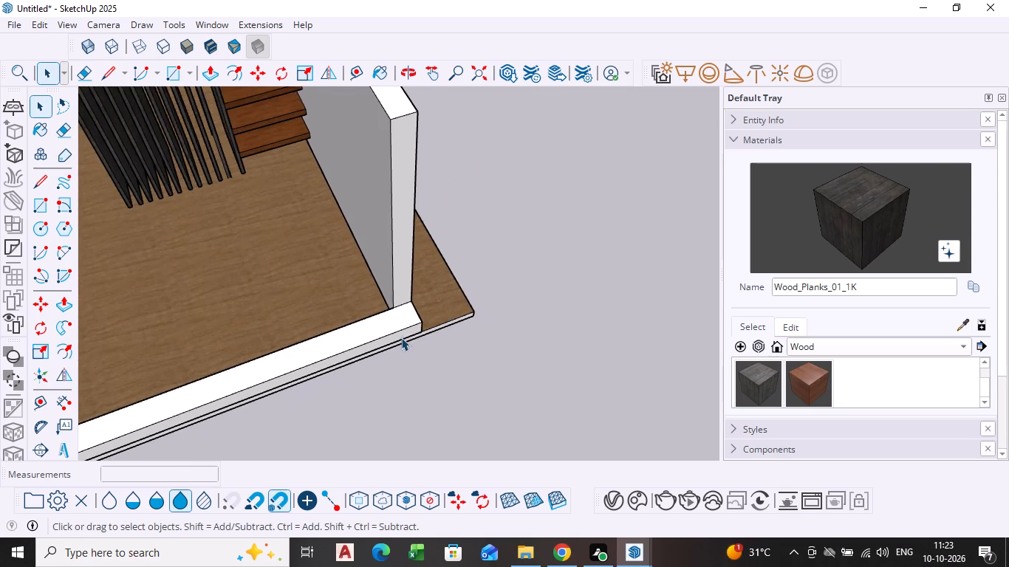
middle_click_drag(401, 337, 450, 287)
left_click(411, 299)
key("p")
left_click(411, 299)
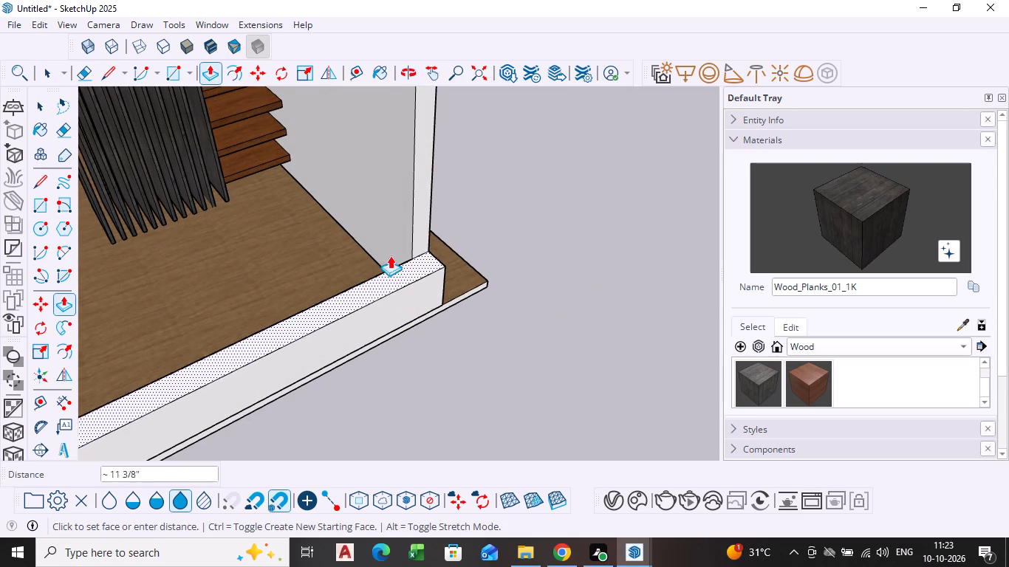
scroll(387, 205, "down", 16)
middle_click_drag(387, 205, 366, 286, "shift")
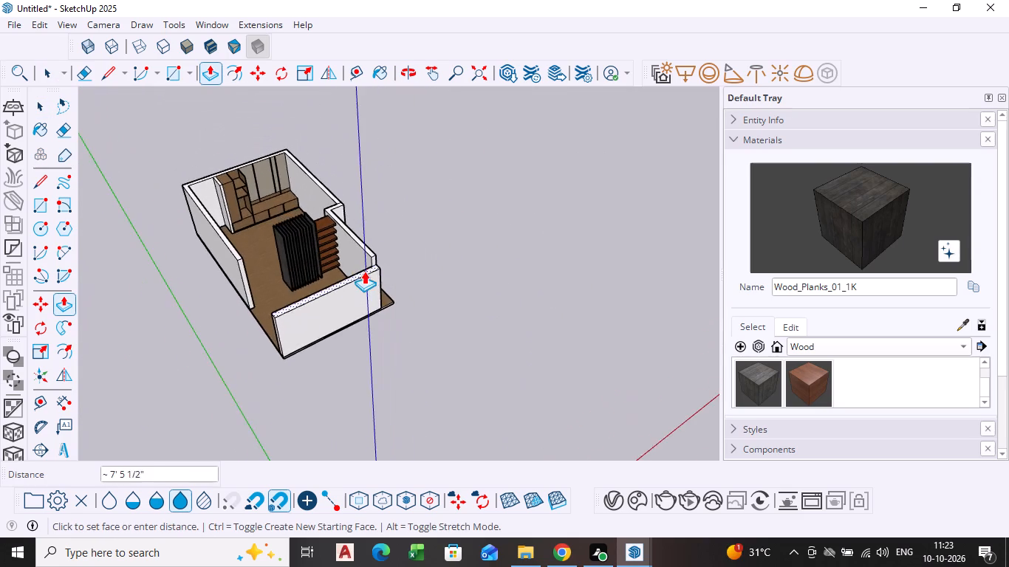
scroll(364, 269, "up", 3)
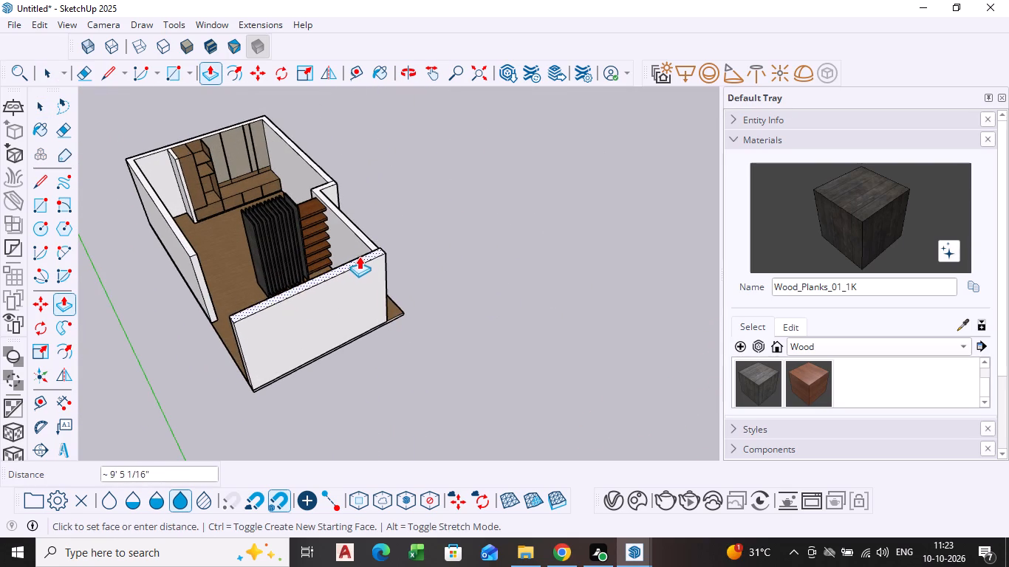
middle_click_drag(363, 251, 72, 344)
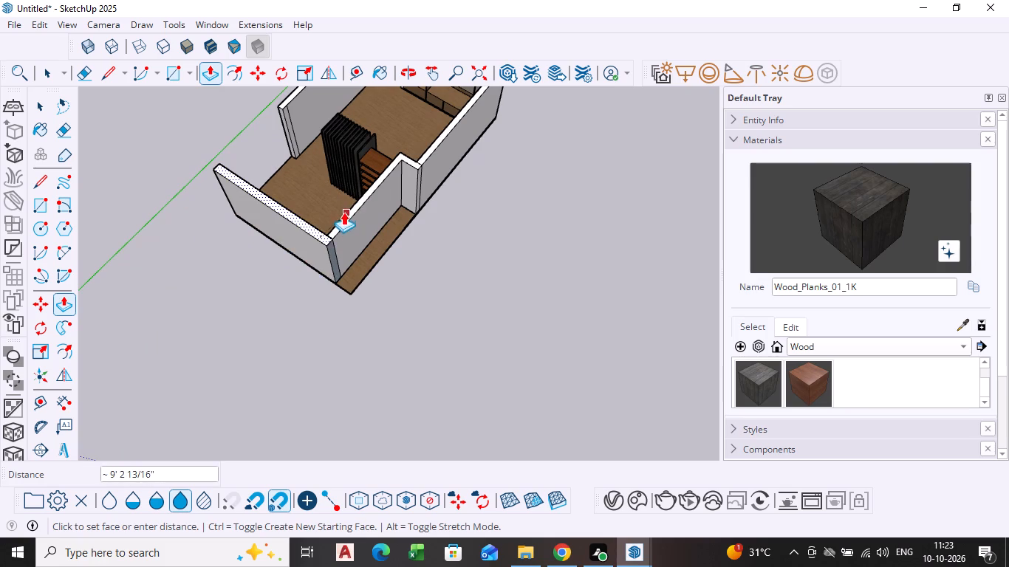
left_click(342, 216)
scroll(297, 275, "down", 1)
middle_click_drag(297, 275, 658, 188)
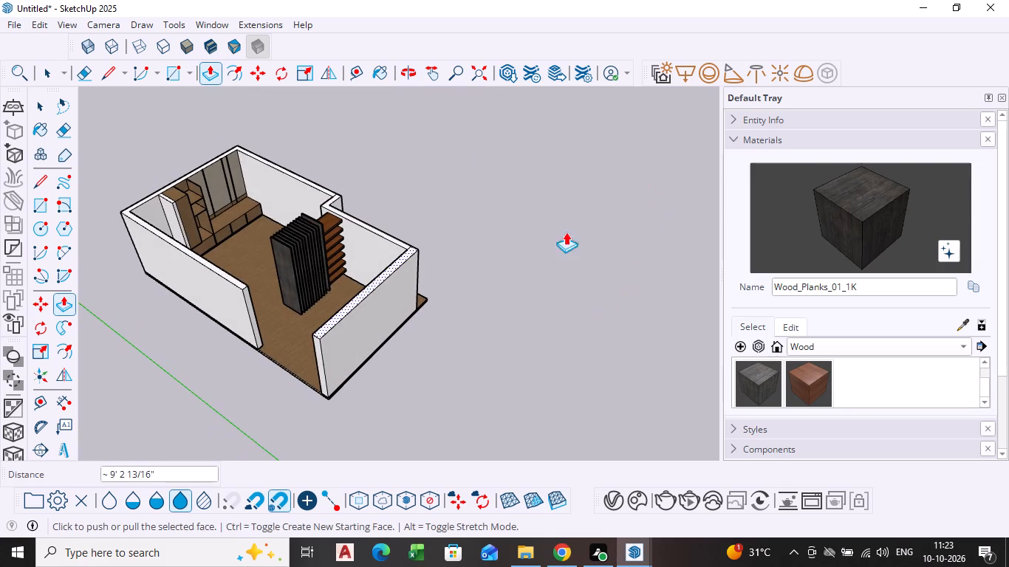
key("space")
Draw a doorway rectangle about 5' wide on the long wall's outer face, from its base to just below the top edge.
scroll(349, 300, "up", 2)
scroll(256, 318, "up", 3)
middle_click_drag(247, 325, 297, 310)
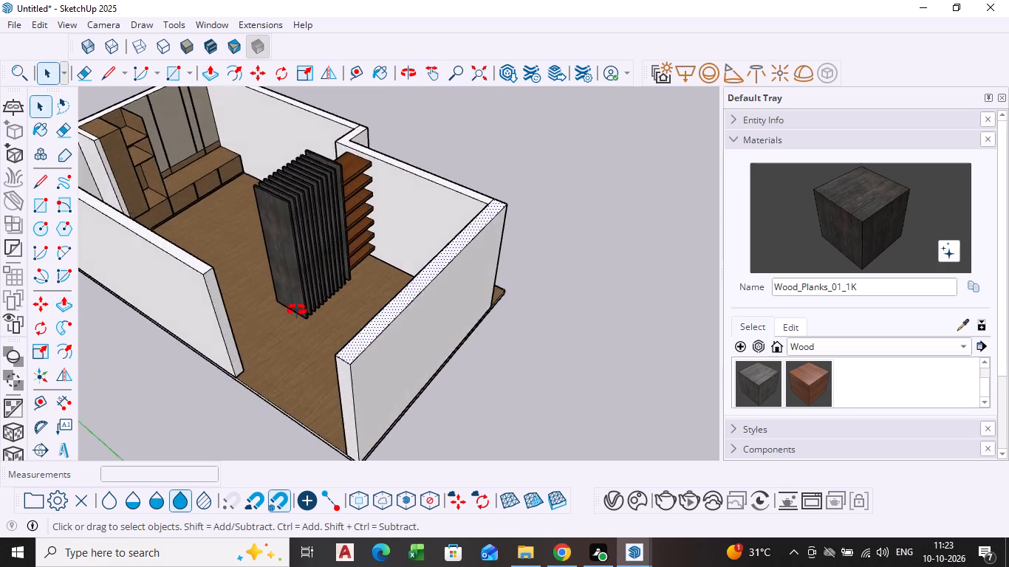
middle_click_drag(297, 310, 462, 203)
left_click(53, 204)
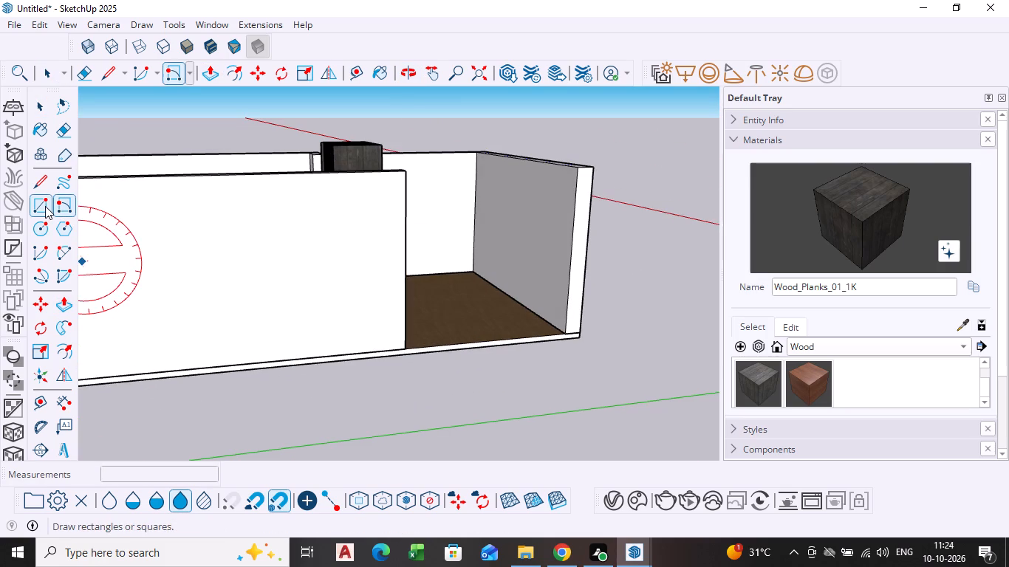
left_click(45, 206)
left_click_drag(184, 366, 179, 350)
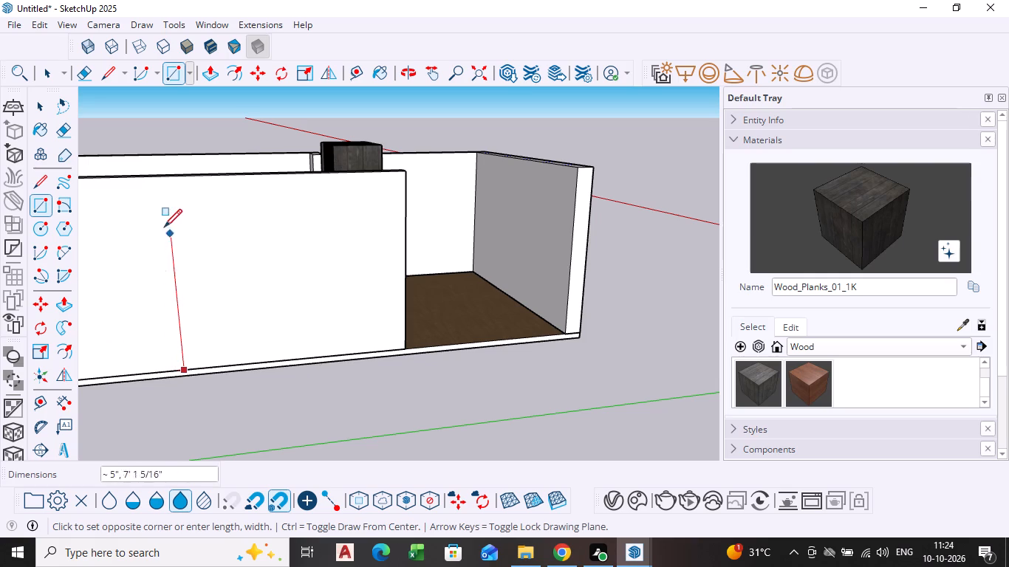
left_click(274, 179)
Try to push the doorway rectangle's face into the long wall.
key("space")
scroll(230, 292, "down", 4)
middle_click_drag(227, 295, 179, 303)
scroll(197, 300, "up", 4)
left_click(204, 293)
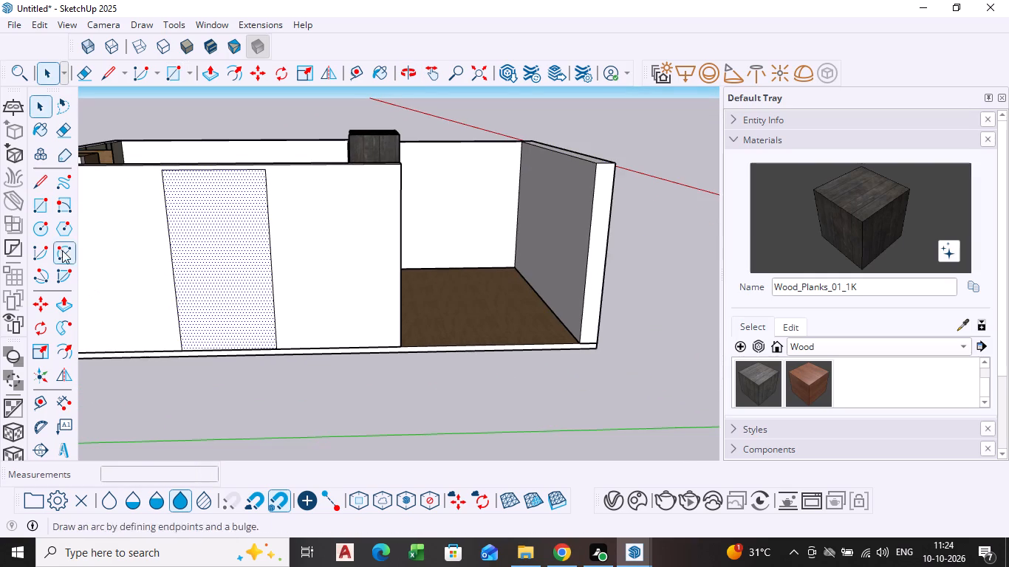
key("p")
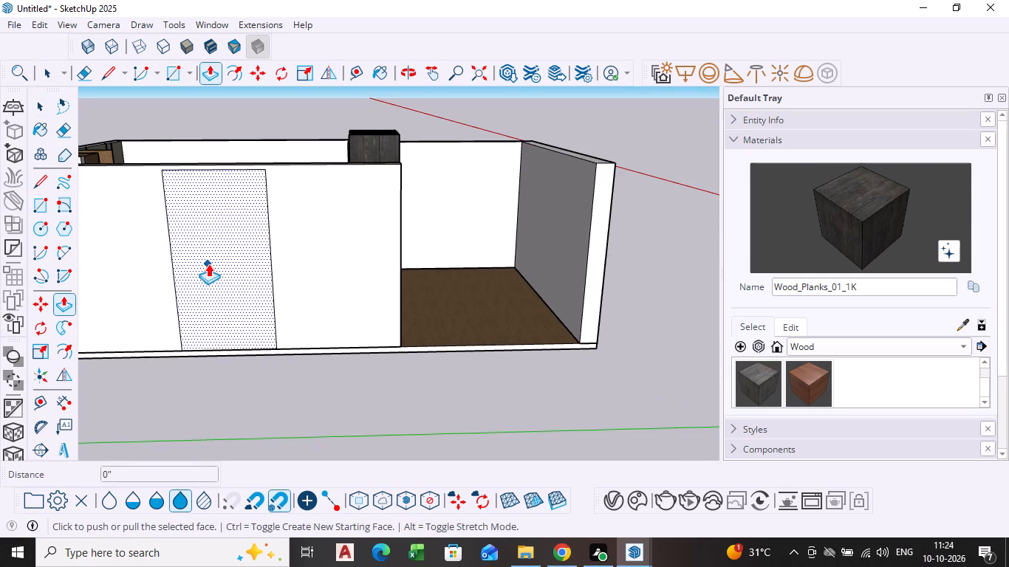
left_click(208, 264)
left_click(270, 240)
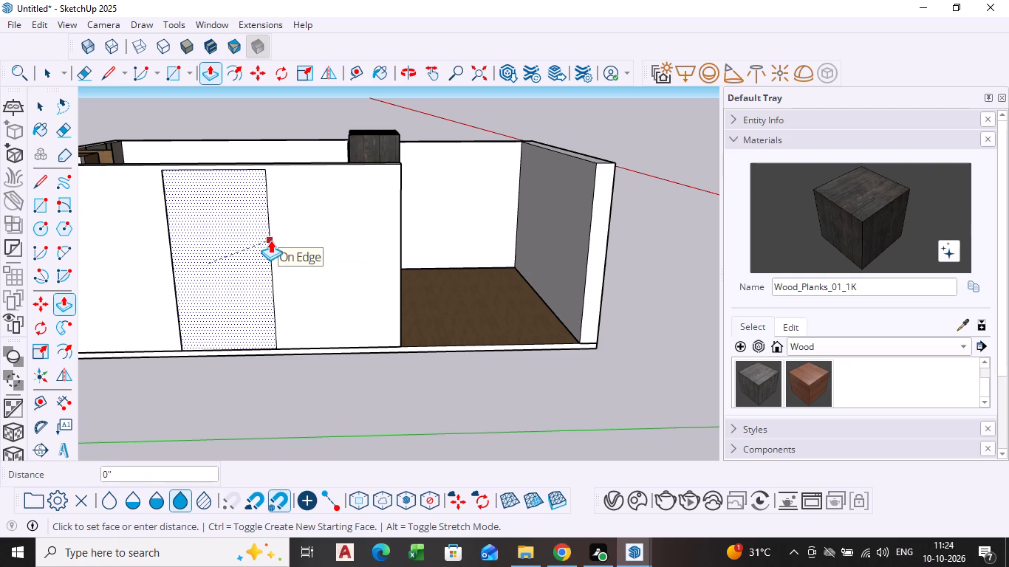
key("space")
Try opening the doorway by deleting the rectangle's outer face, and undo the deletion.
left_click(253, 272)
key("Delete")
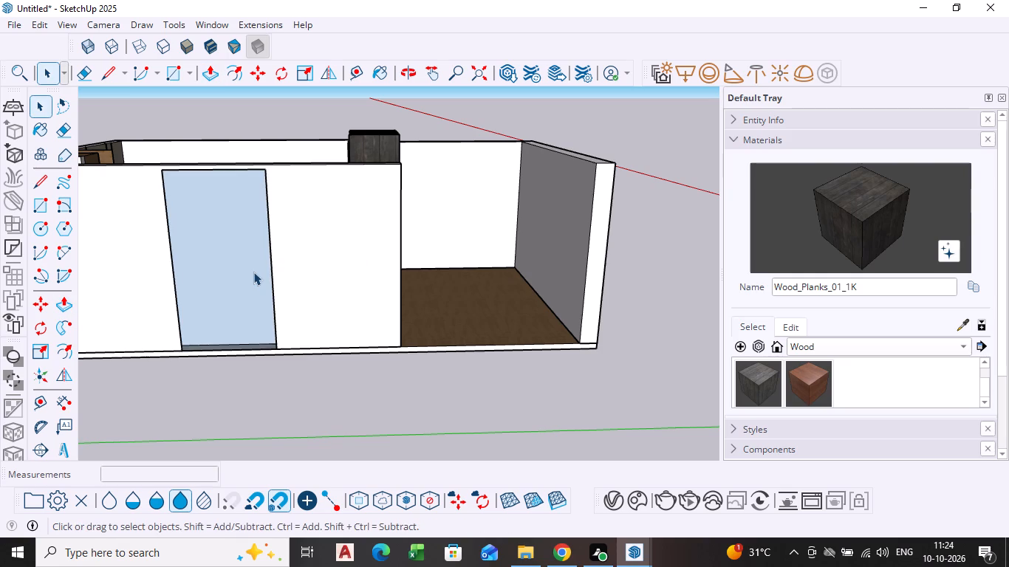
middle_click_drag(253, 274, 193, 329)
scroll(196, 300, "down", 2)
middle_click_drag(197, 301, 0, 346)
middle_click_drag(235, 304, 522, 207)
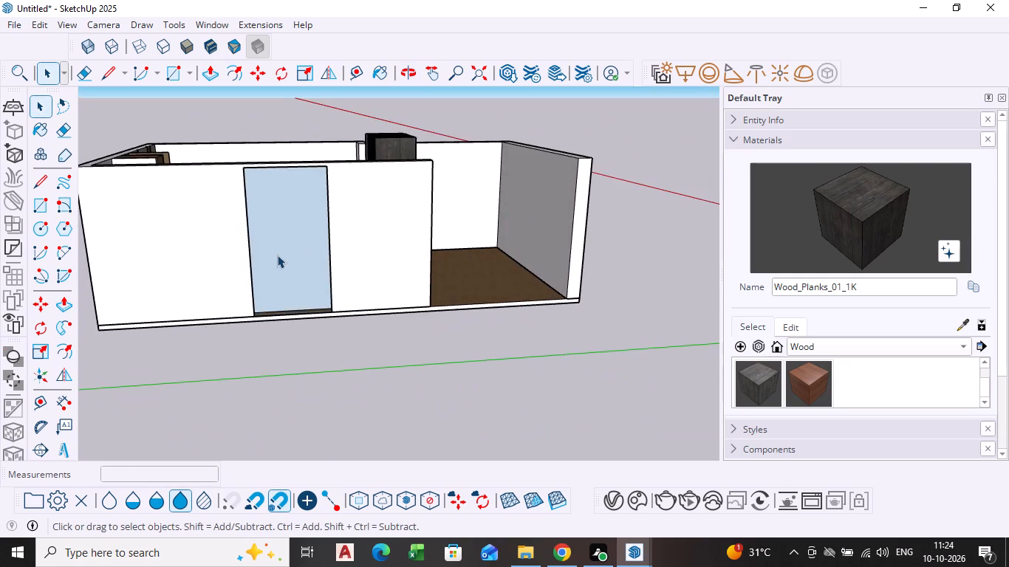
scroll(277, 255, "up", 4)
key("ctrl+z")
Push the doorway rectangle 9" through the long wall to cut the opening.
left_click(295, 310)
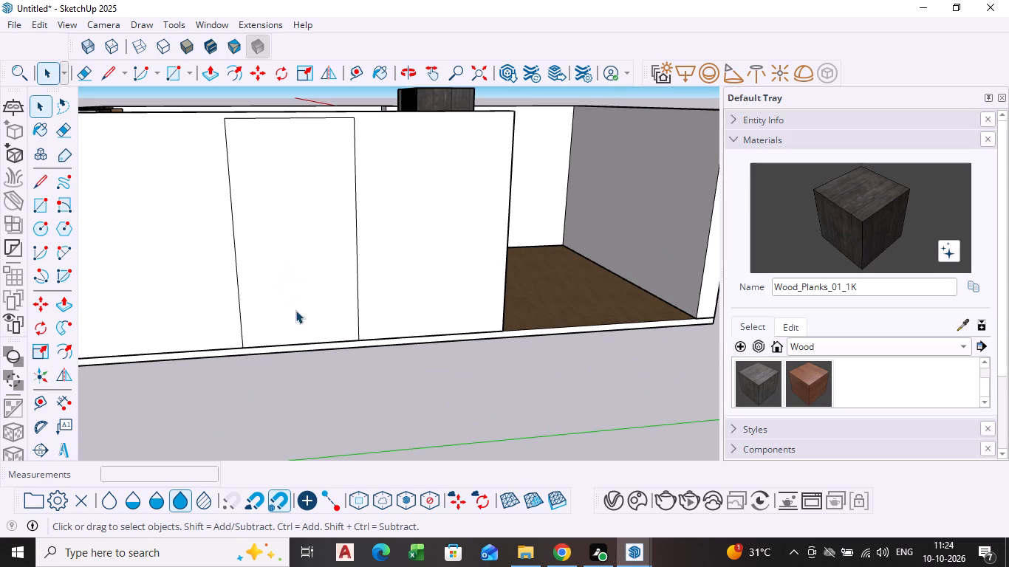
key("p")
left_click(295, 310)
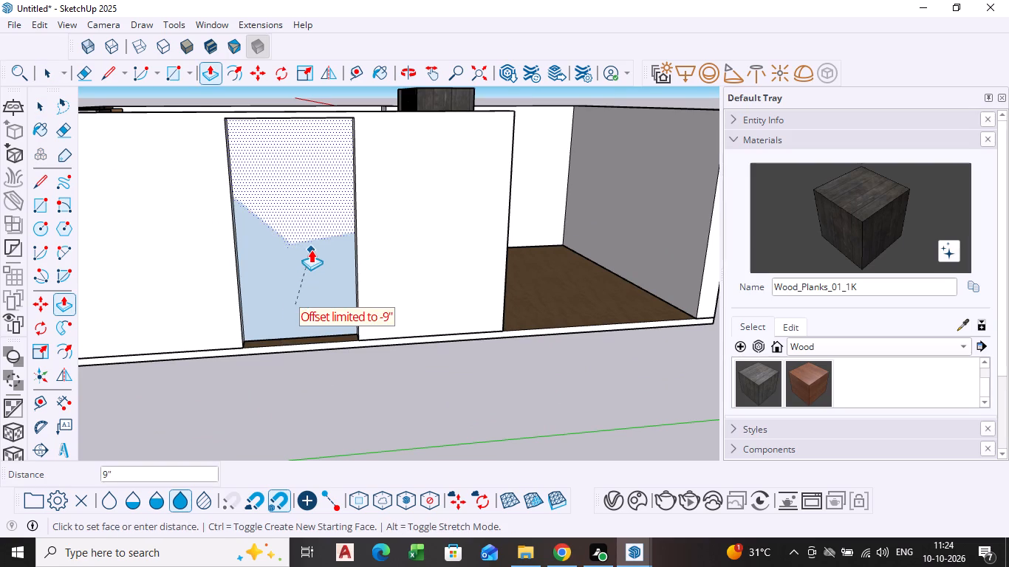
left_click(311, 241)
scroll(309, 228, "down", 1)
middle_click_drag(309, 229, 228, 317)
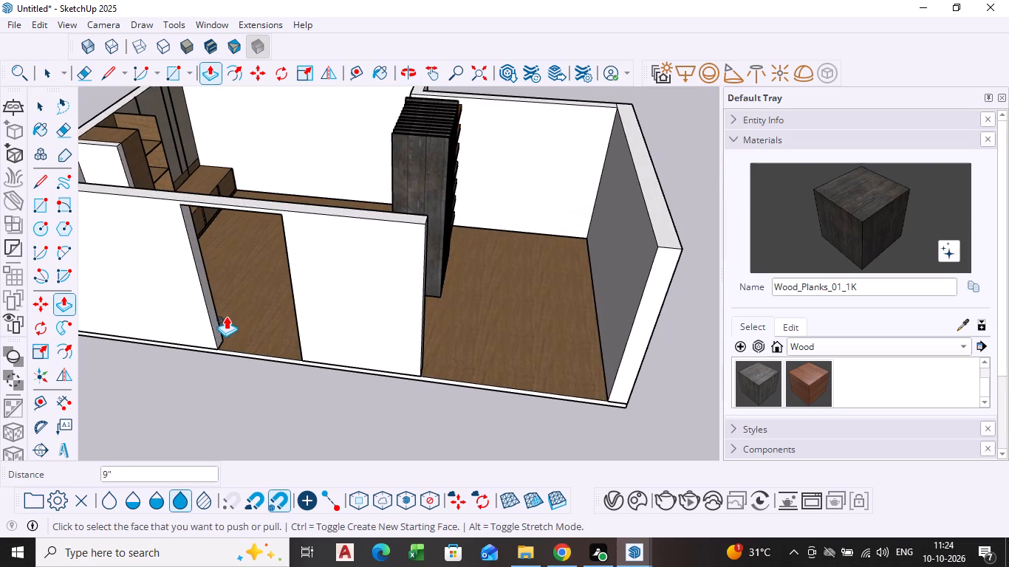
key("space")
Examine the room interior around the board partition, side-wall shelves, TV unit and doorway wall from several angles.
scroll(390, 322, "down", 2)
middle_click_drag(390, 322, 125, 393)
scroll(347, 291, "up", 4)
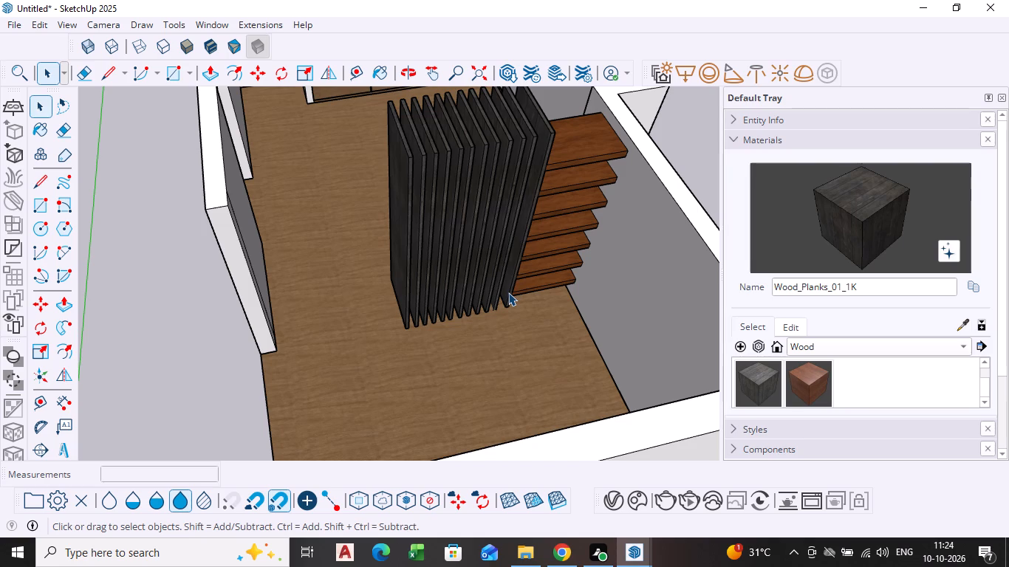
middle_click_drag(460, 261, 459, 261, "shift")
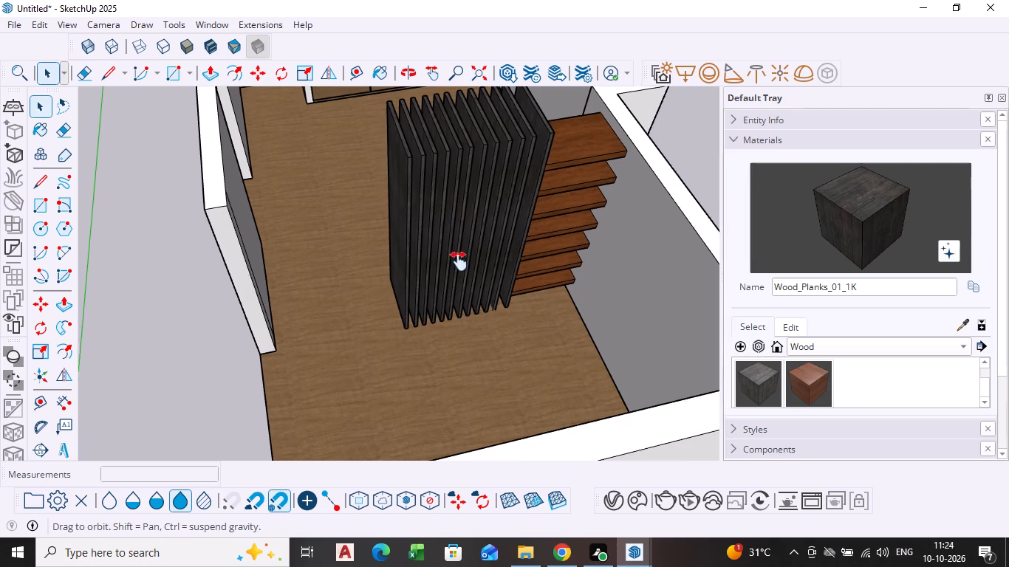
middle_click_drag(459, 261, 457, 416, "shift")
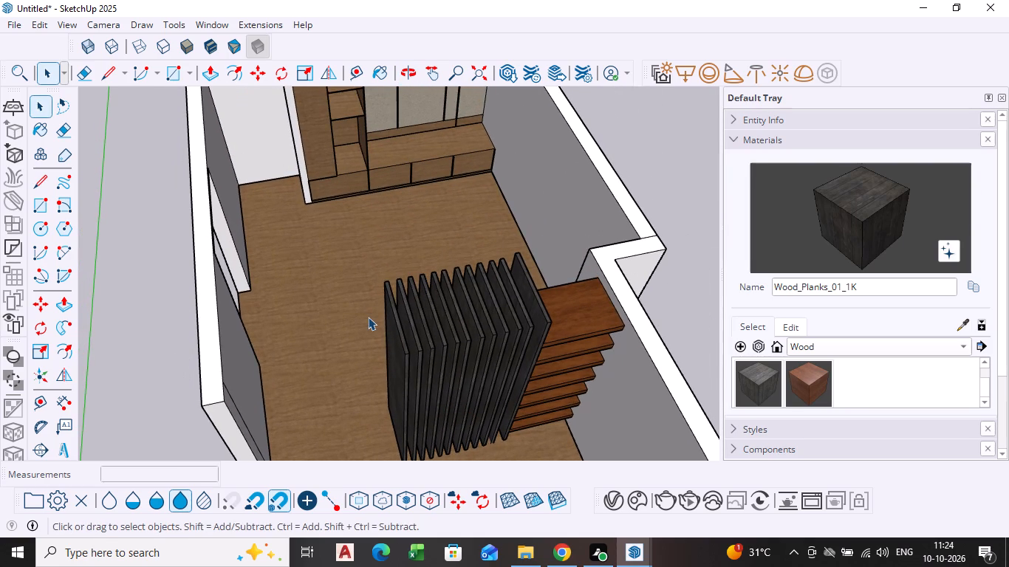
scroll(373, 312, "up", 2)
middle_click_drag(365, 322, 531, 385)
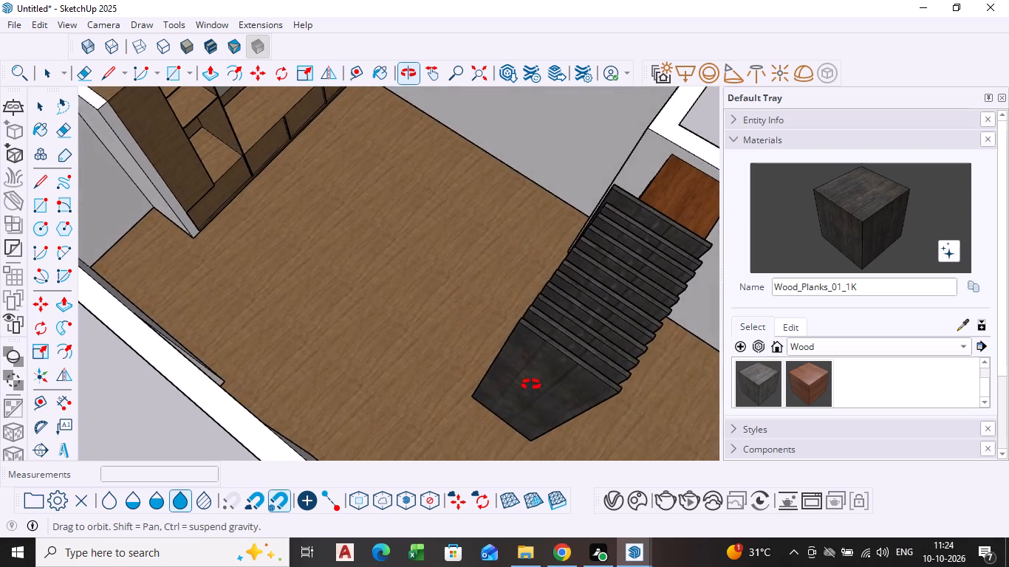
middle_click_drag(531, 385, 538, 387)
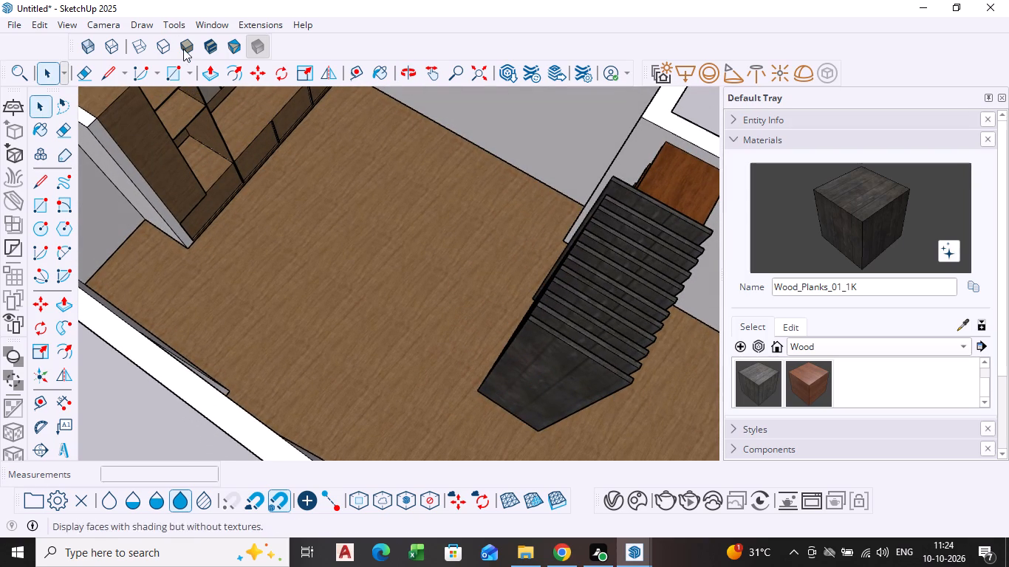
Draw an upright rectangle about 9' 1" by 5' 2" on the opposite long wall, between the TV unit and board partition.
scroll(391, 171, "down", 2)
middle_click_drag(391, 171, 360, 235)
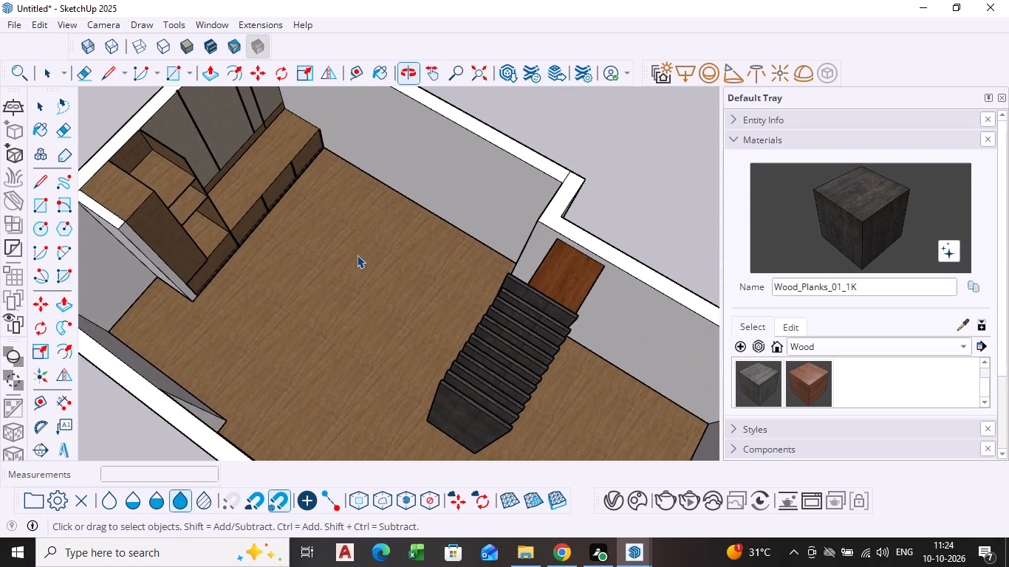
middle_click_drag(360, 257, 471, 138)
scroll(412, 184, "up", 3)
middle_click_drag(352, 278, 350, 264)
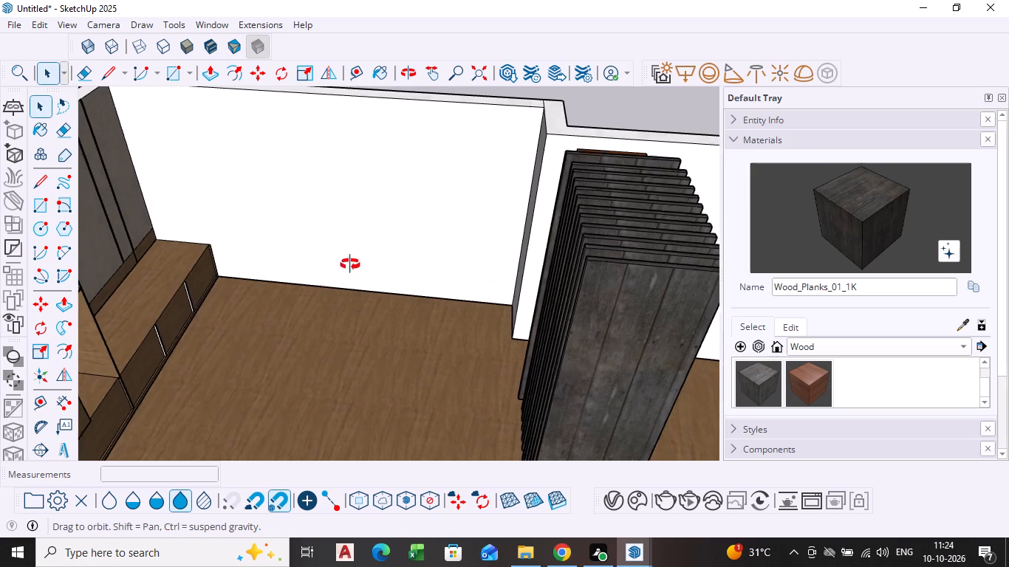
middle_click_drag(350, 264, 382, 235)
left_click(38, 215)
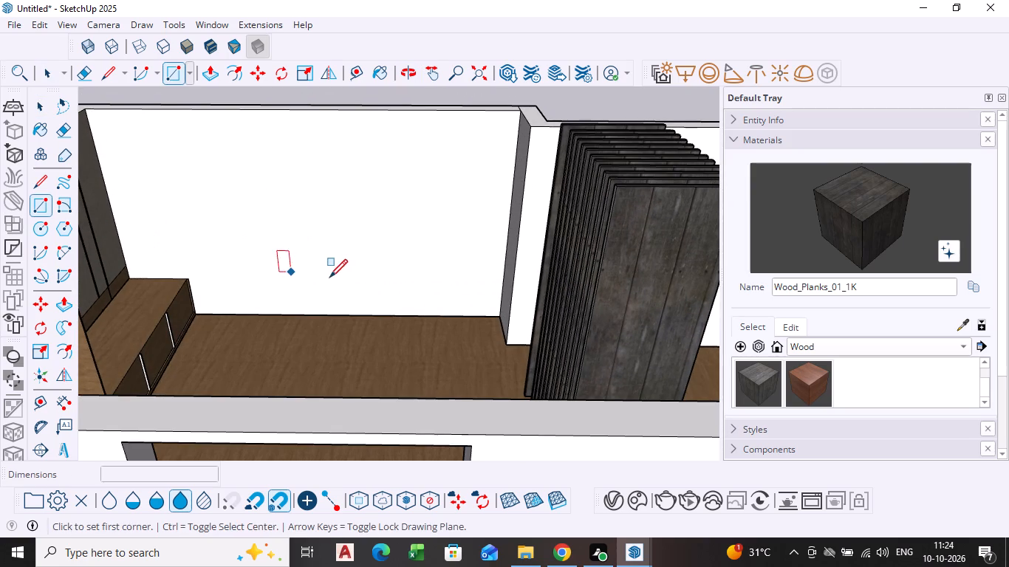
left_click(268, 310)
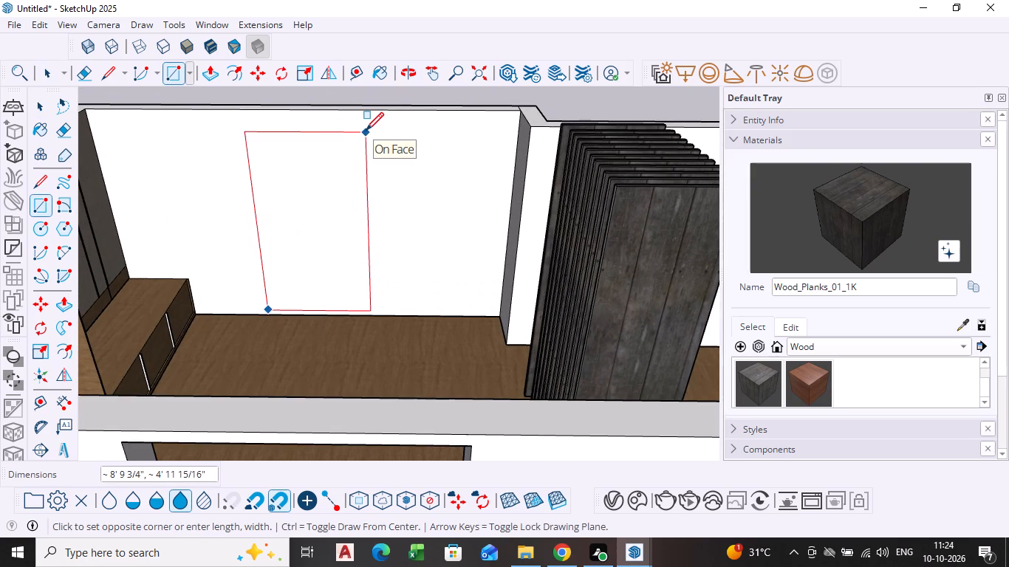
left_click(369, 125)
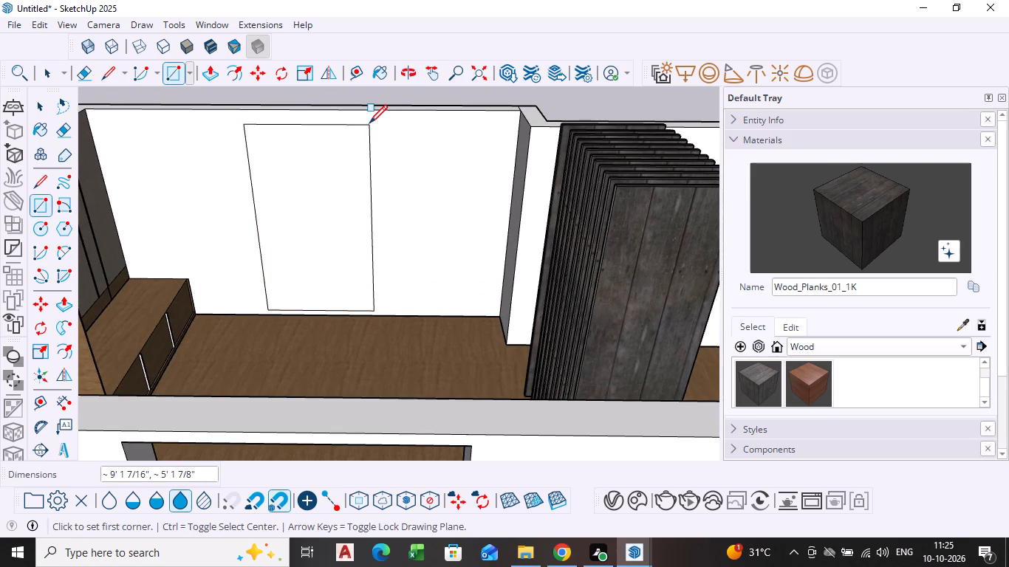
Push the new rectangle 9" through the wall beside the TV unit to cut an opening.
key("space")
left_click(315, 184)
key("p")
left_click(315, 184)
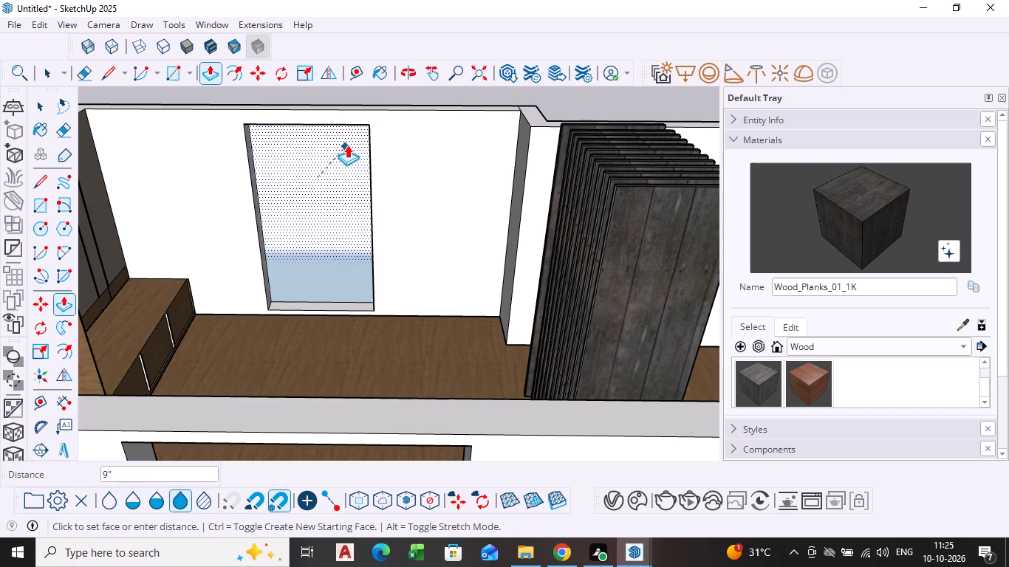
left_click(347, 145)
scroll(346, 153, "down", 1)
middle_click_drag(346, 154, 223, 248)
scroll(626, 157, "down", 5)
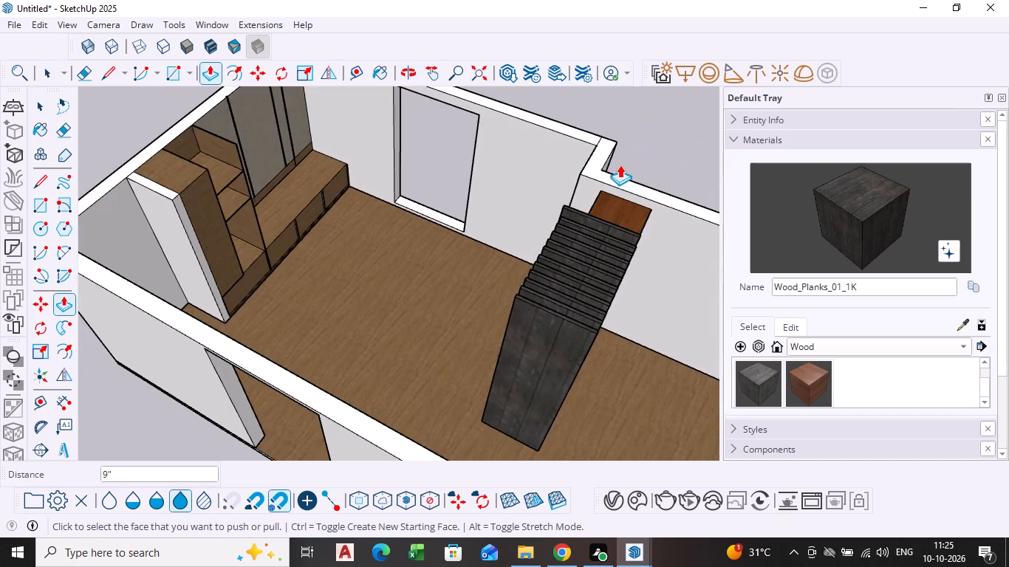
middle_click_drag(585, 185, 523, 246)
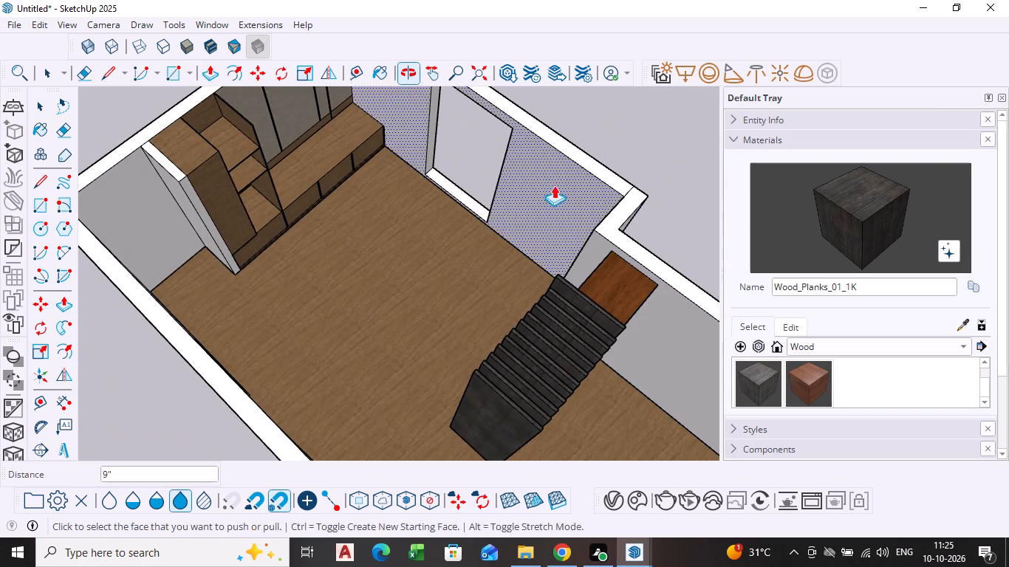
key("space")
left_click(638, 116)
Draw an upright rectangle about 4' 4" wide by 9' 3" high on the shelf-side wall, between the shelves and end wall.
scroll(533, 328, "down", 1)
middle_click_drag(527, 328, 331, 207)
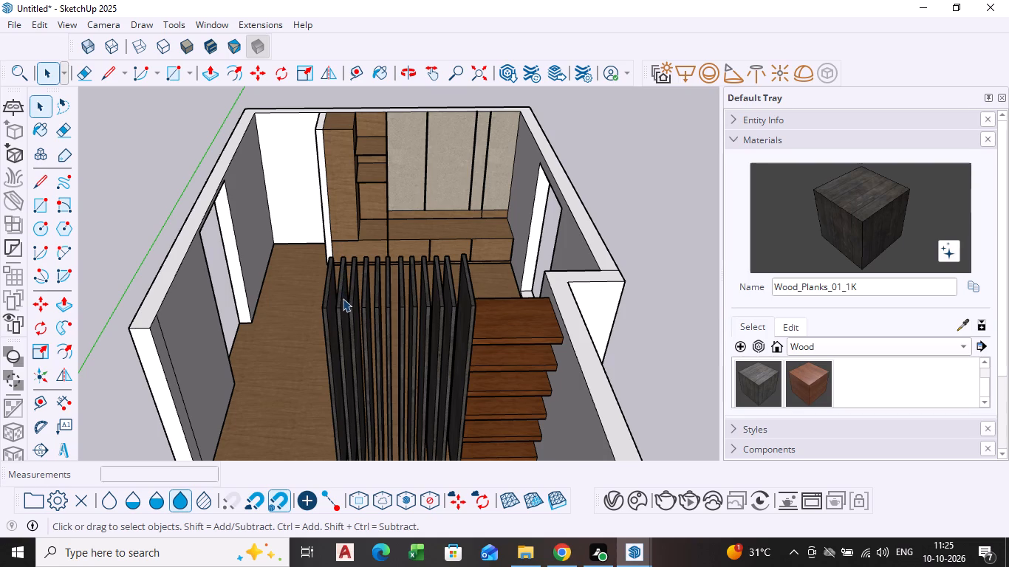
scroll(343, 298, "down", 3)
middle_click_drag(343, 298, 530, 325)
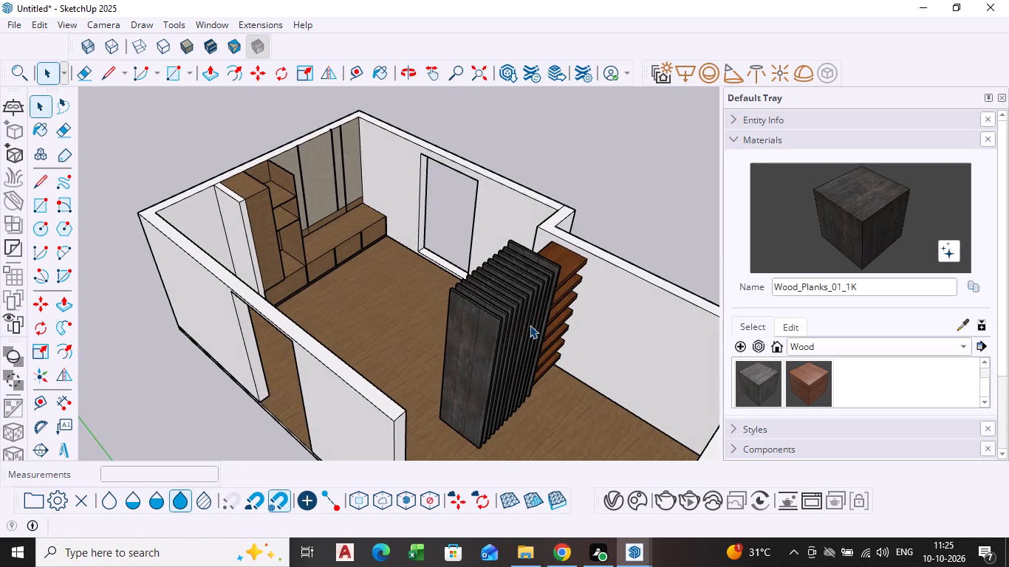
scroll(530, 325, "down", 2)
middle_click_drag(530, 325, 402, 300, "shift")
scroll(457, 336, "up", 3)
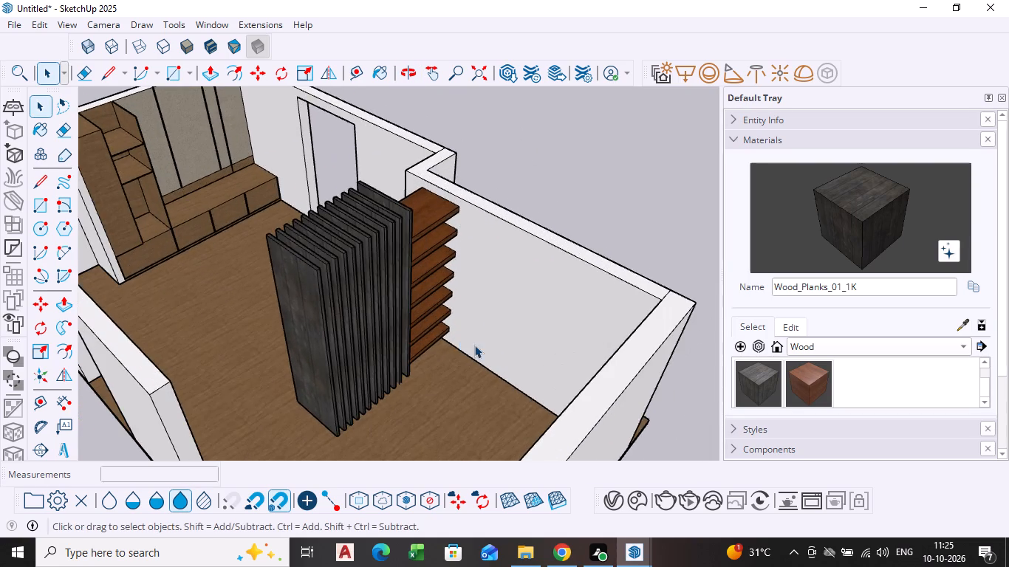
middle_click_drag(475, 345, 558, 241)
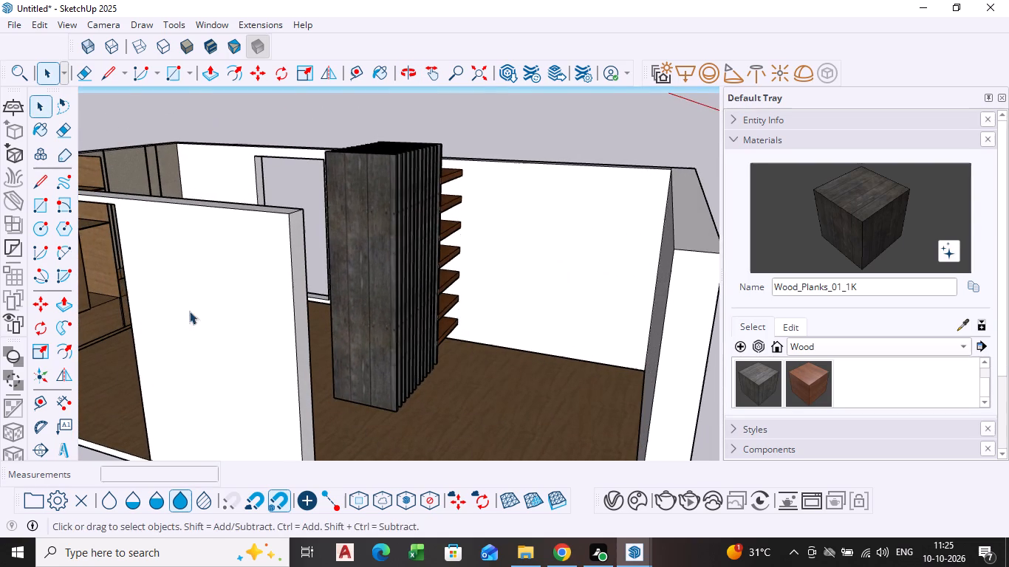
left_click(49, 207)
middle_click_drag(516, 347, 562, 331)
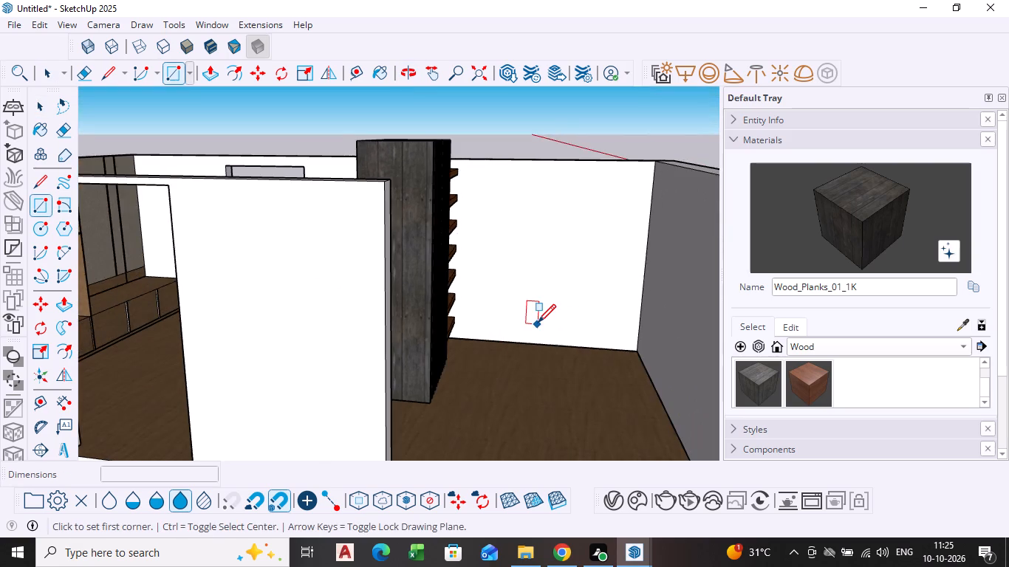
scroll(538, 324, "up", 3)
left_click(504, 339)
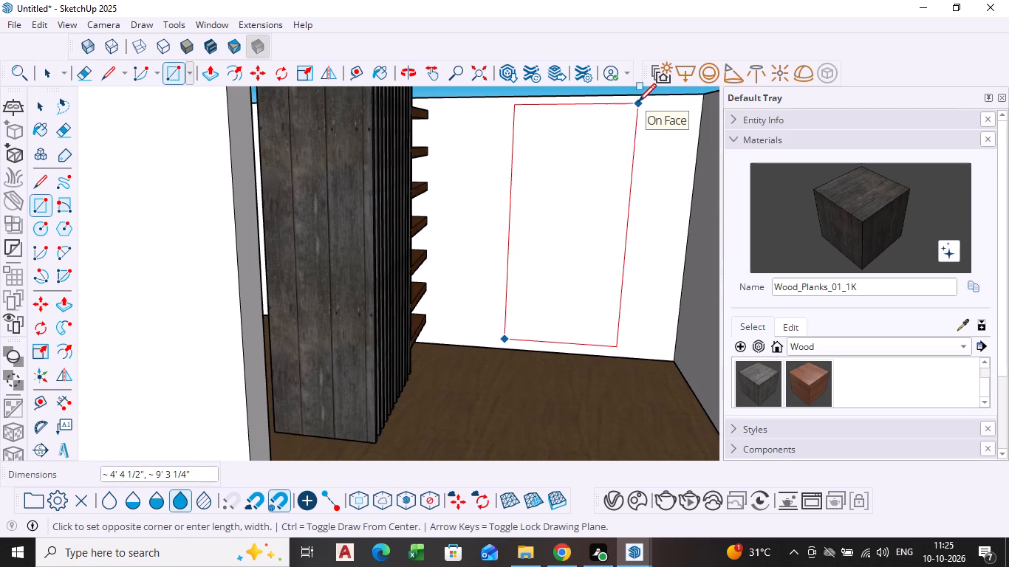
left_click(638, 103)
Push this rectangle through the shelf-side wall by repeating the last push distance to cut a second opening.
key("space")
left_click(605, 207)
key("p")
double_click(605, 207)
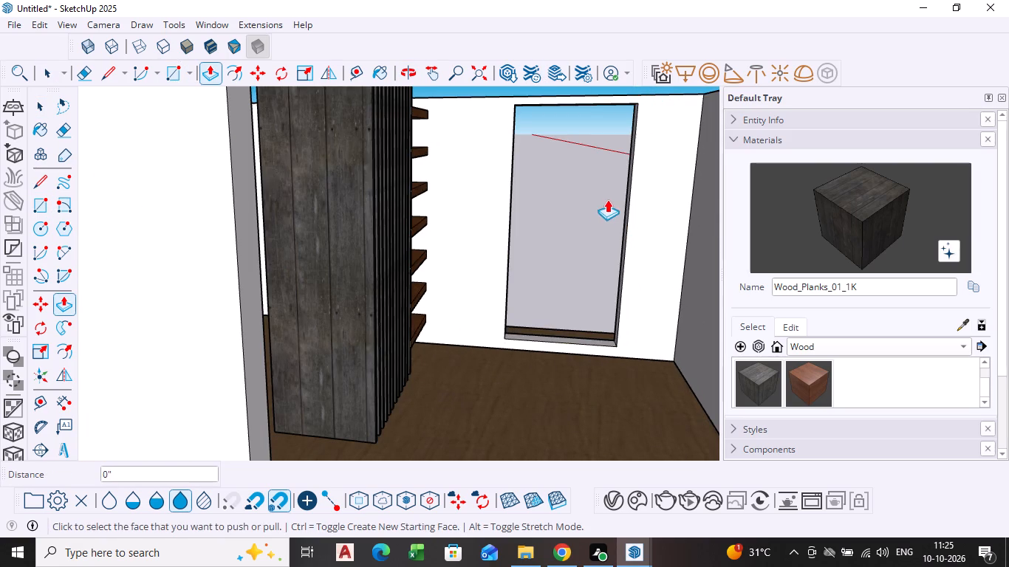
scroll(629, 252, "down", 4)
middle_click_drag(516, 334, 389, 375)
key("space")
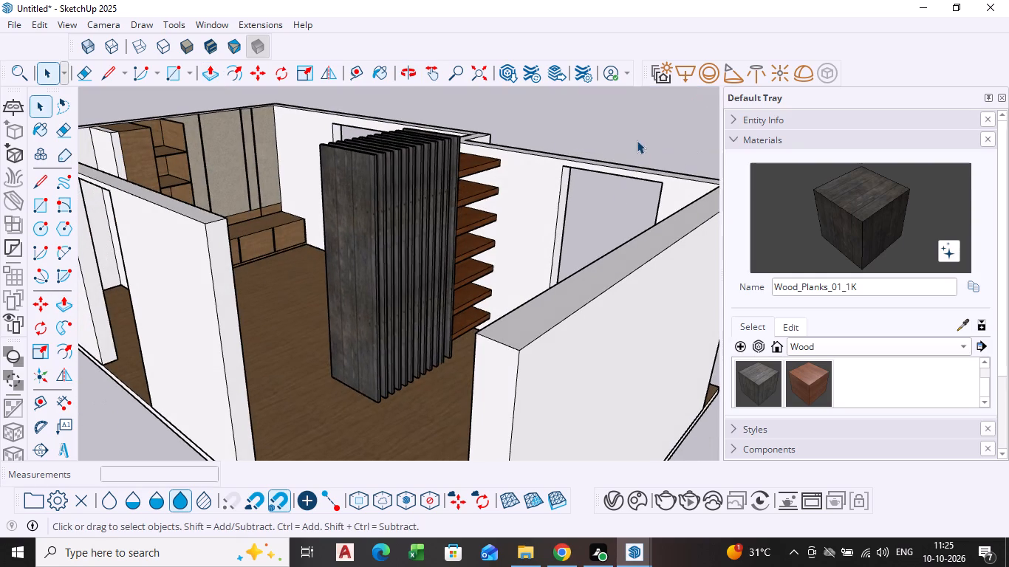
Examine the board partition, wooden shelves and both wall openings from above.
middle_click_drag(500, 271, 417, 377)
scroll(499, 272, "down", 1)
scroll(413, 374, "up", 3)
scroll(411, 371, "down", 1)
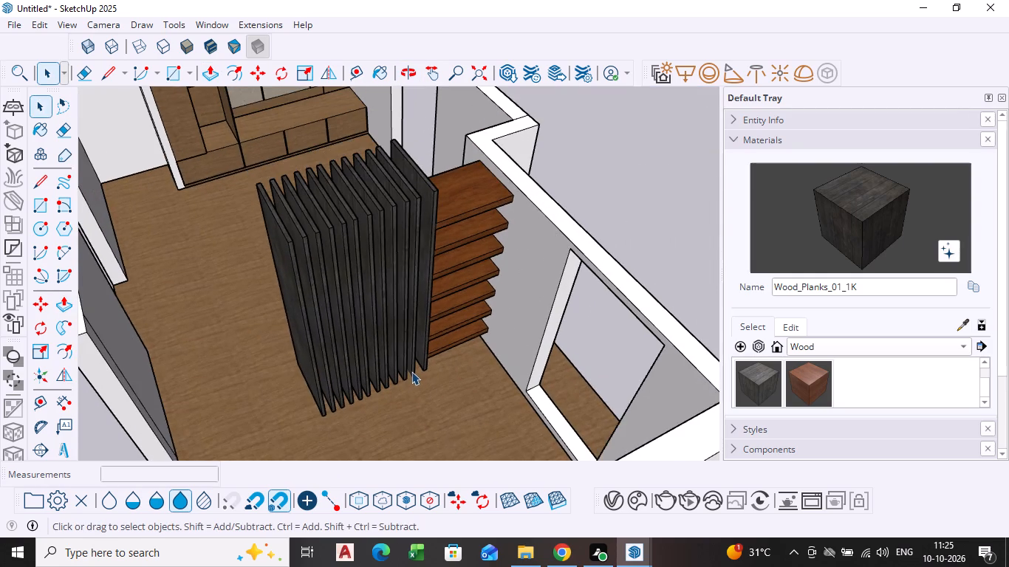
middle_click_drag(411, 371, 402, 416, "shift")
scroll(411, 371, "down", 1, "shift")
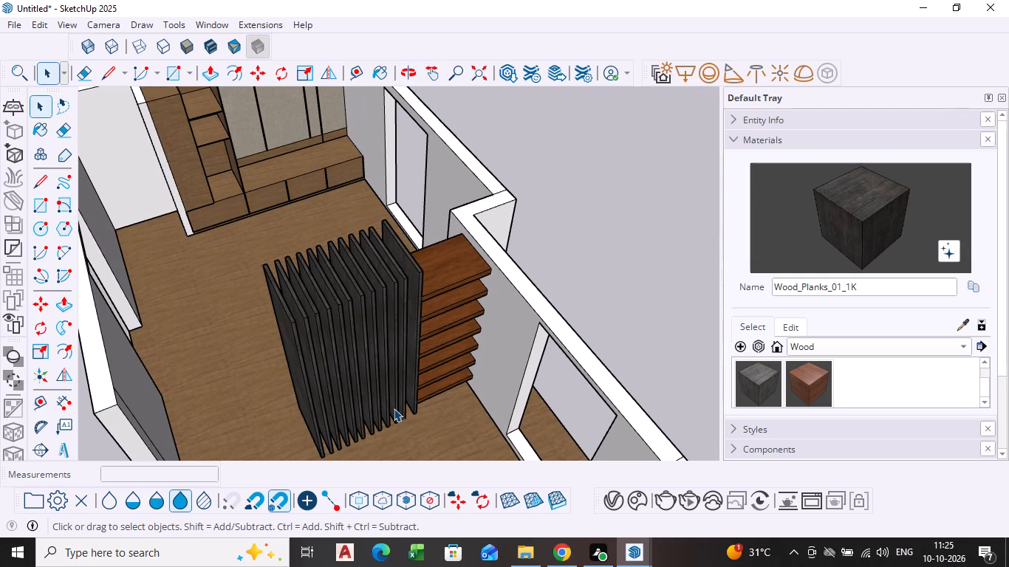
scroll(338, 422, "down", 1)
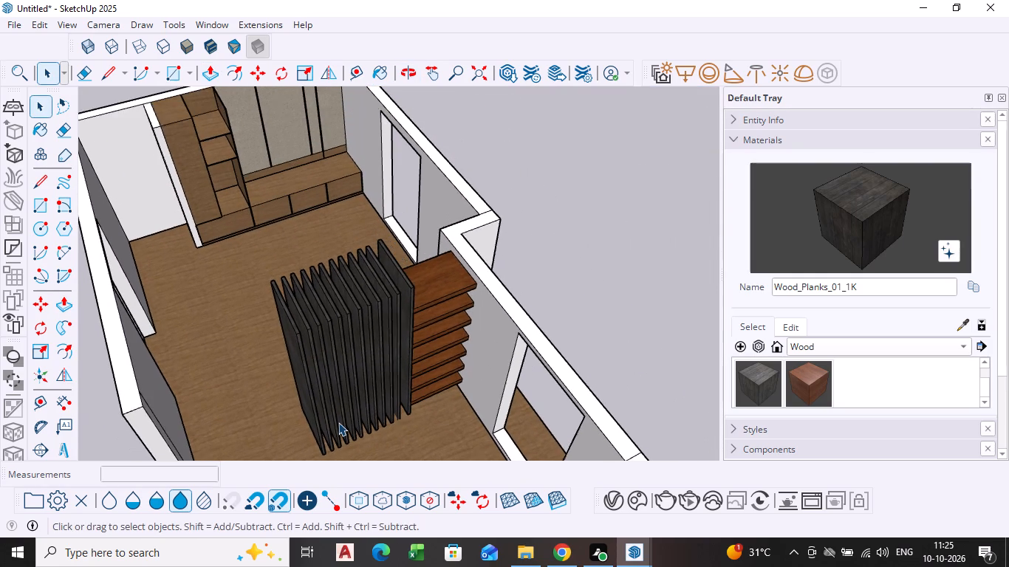
scroll(338, 422, "down", 2)
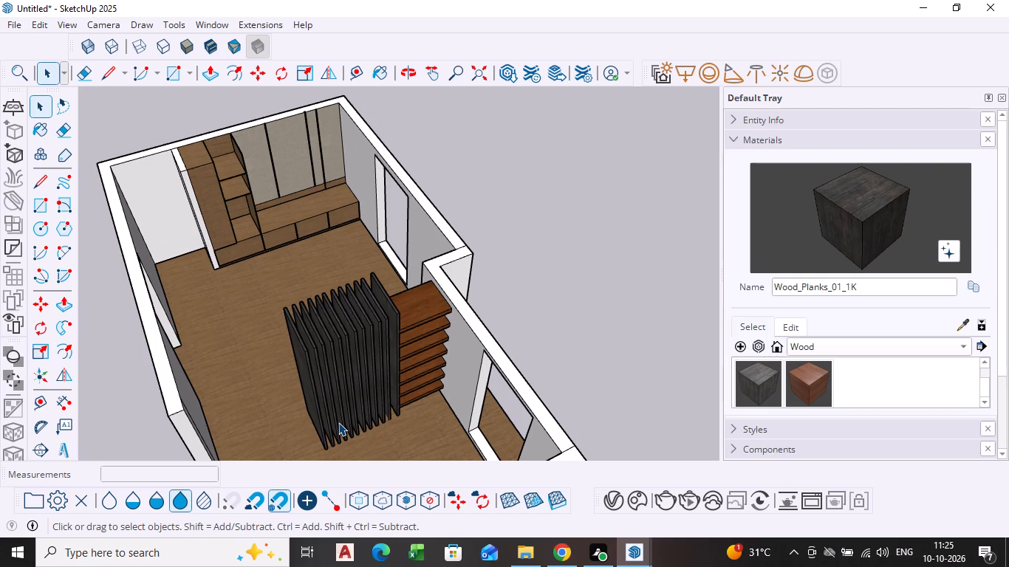
Paint the top face of the end wall with the Plywood_01_1K wood material.
middle_click_drag(337, 421, 332, 340)
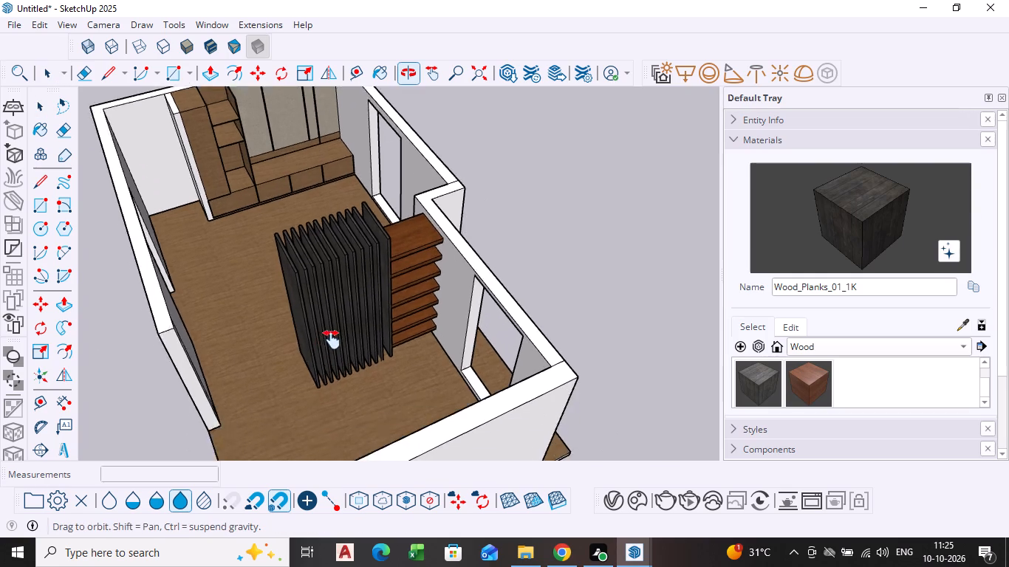
middle_click_drag(332, 340, 335, 292)
scroll(377, 342, "up", 2)
left_click(397, 385)
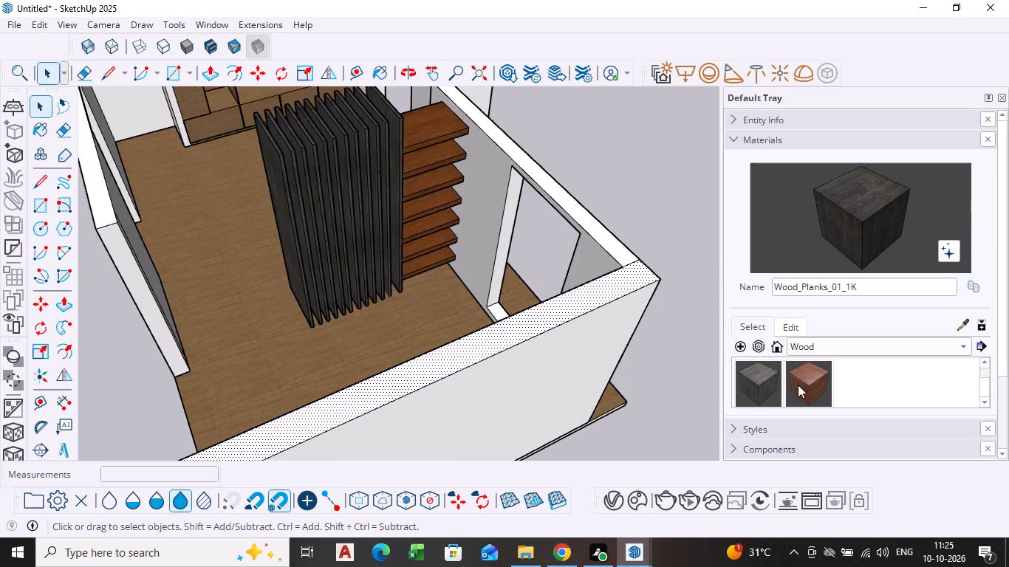
scroll(818, 362, "up", 2)
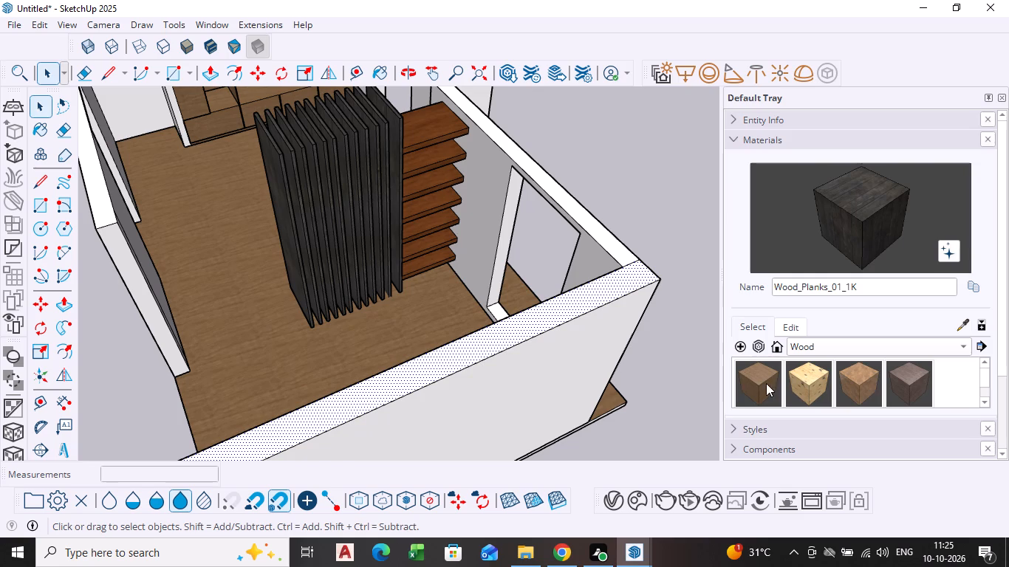
left_click(766, 383)
left_click(502, 337)
scroll(499, 336, "down", 4)
middle_click_drag(497, 335, 496, 335)
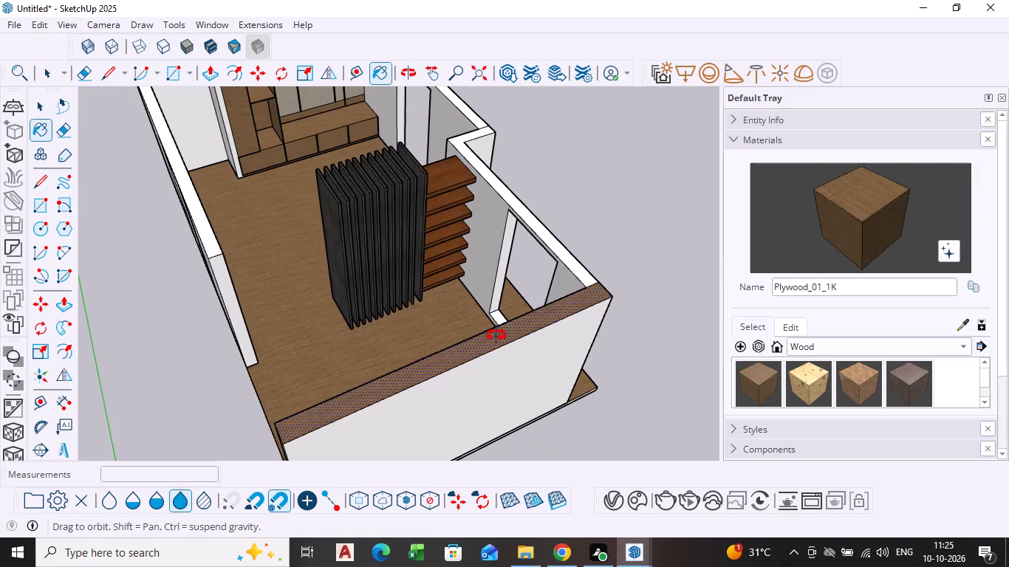
middle_click_drag(496, 335, 507, 345)
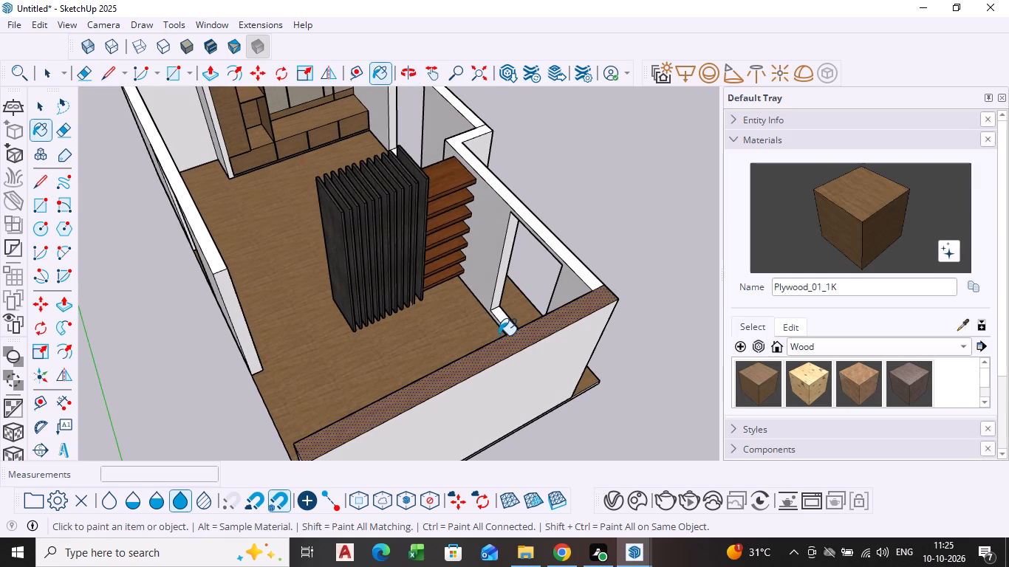
scroll(490, 273, "up", 3)
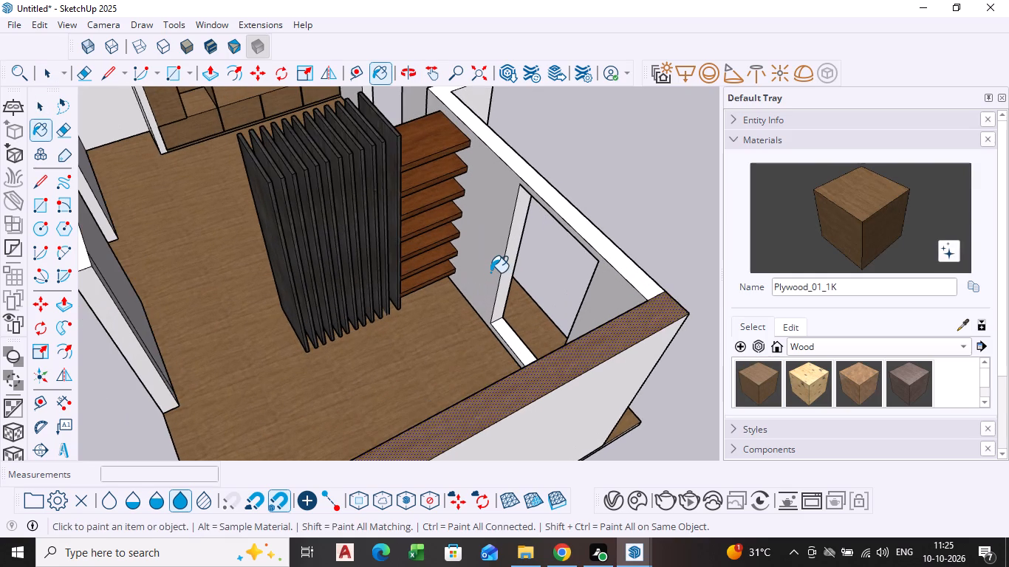
key("space")
left_click(609, 180)
Examine the whole room from above, including the partition, open floor area and painted end wall.
scroll(433, 227, "down", 3)
middle_click_drag(397, 233, 402, 292)
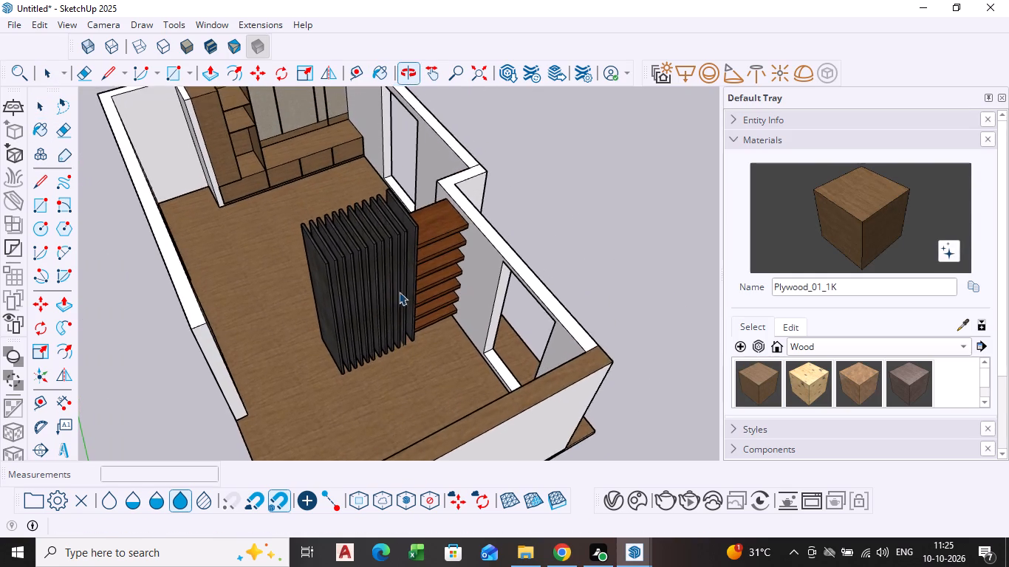
scroll(342, 291, "up", 3)
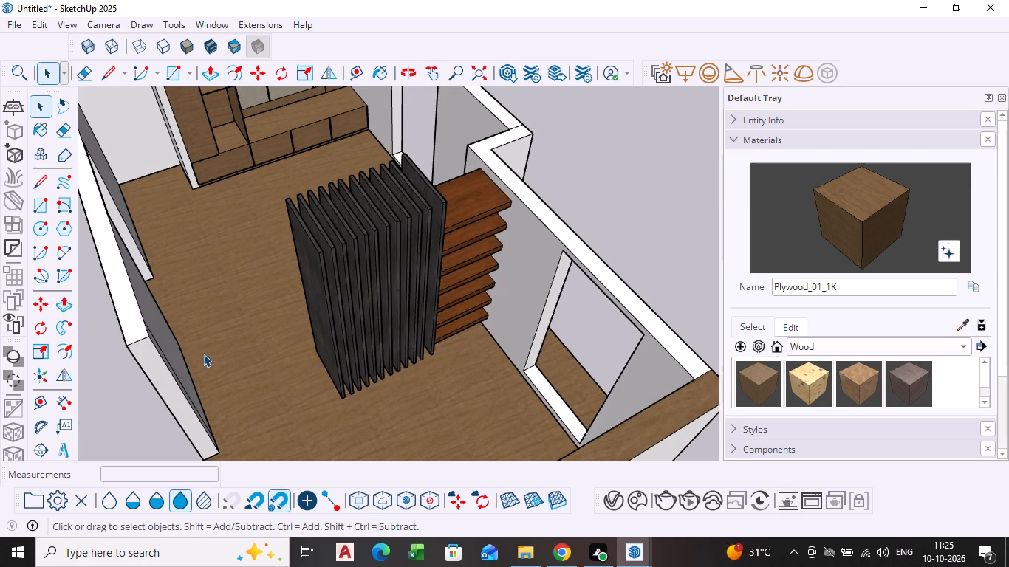
scroll(171, 360, "down", 3)
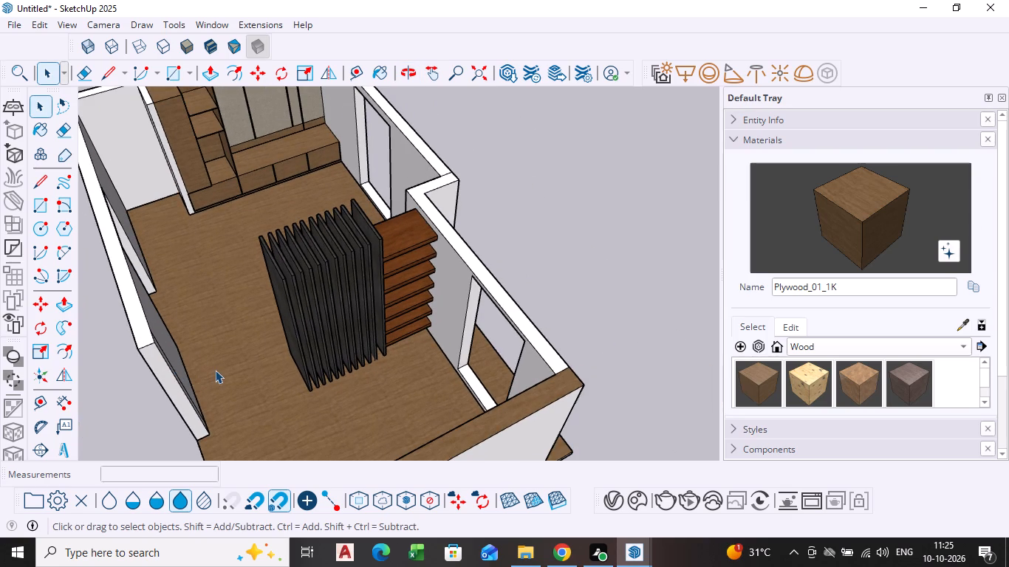
scroll(279, 308, "up", 3)
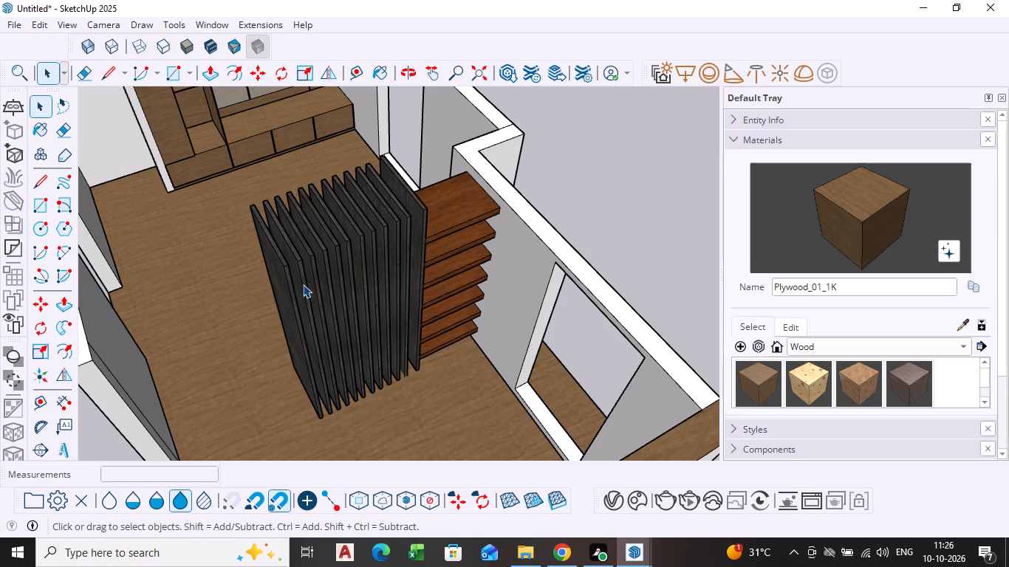
scroll(303, 284, "down", 7)
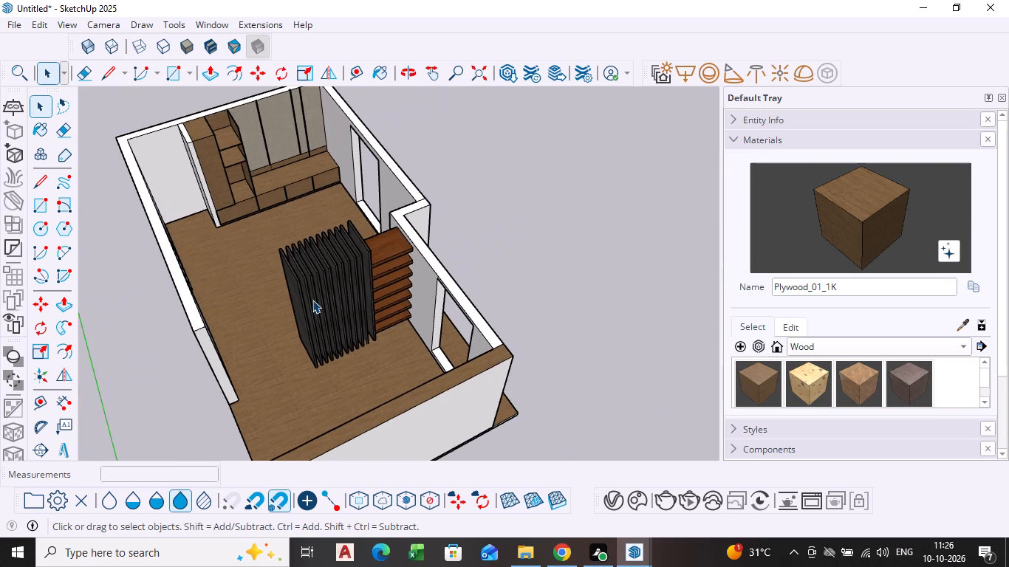
middle_click_drag(307, 308, 305, 285)
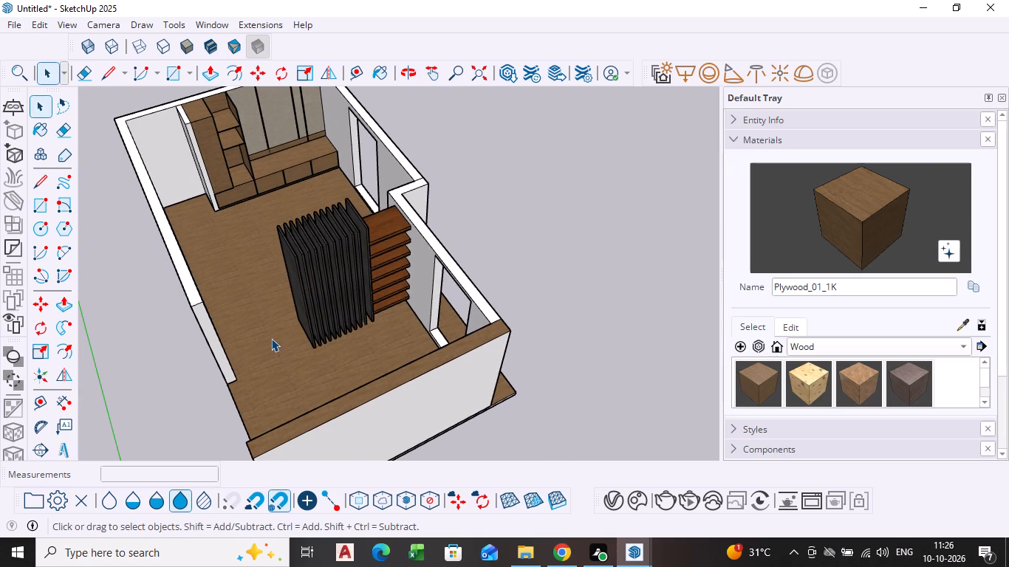
Search 3D Warehouse for "DINNING TABLE".
left_click(211, 21)
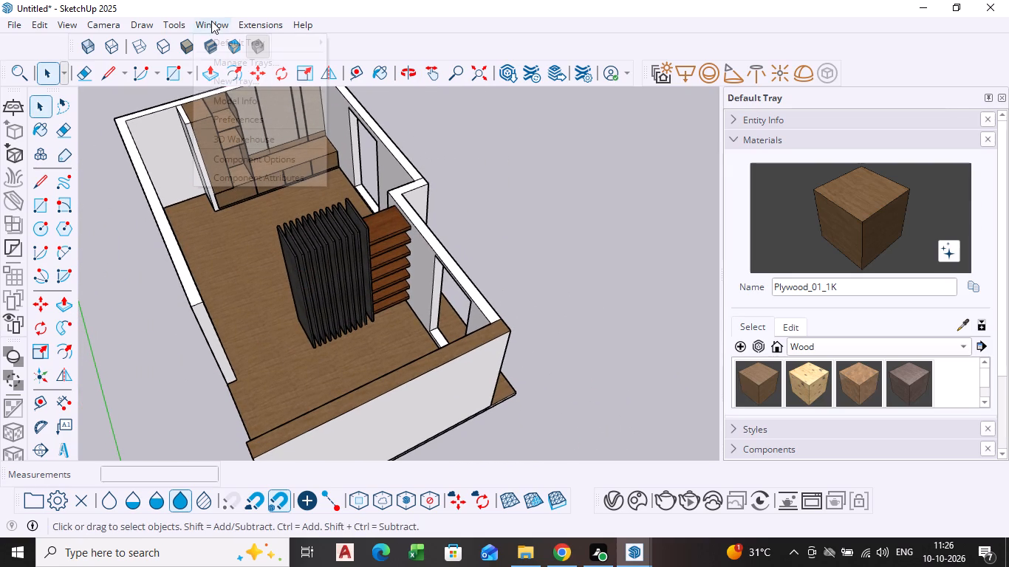
left_click(227, 132)
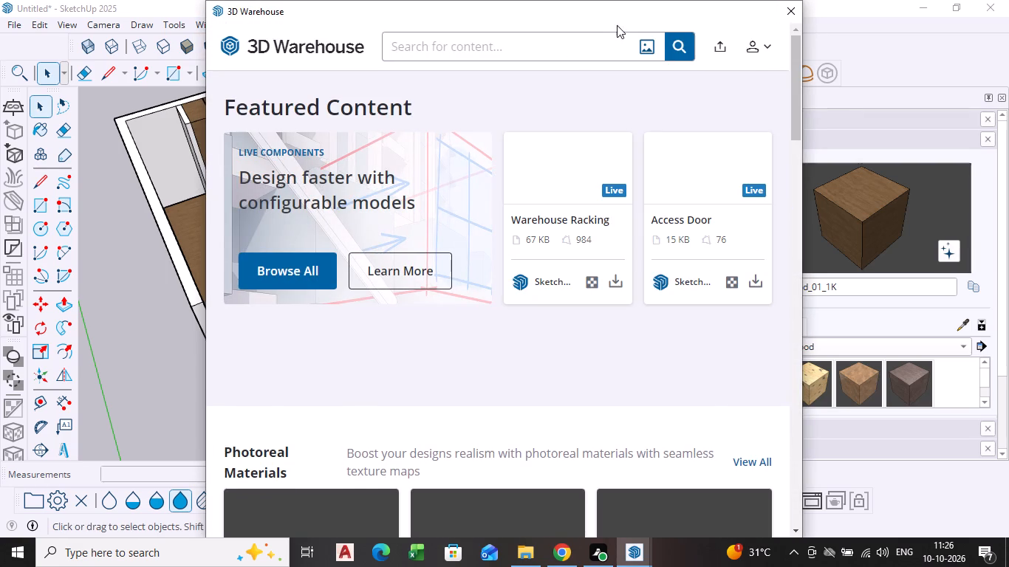
left_click(558, 35)
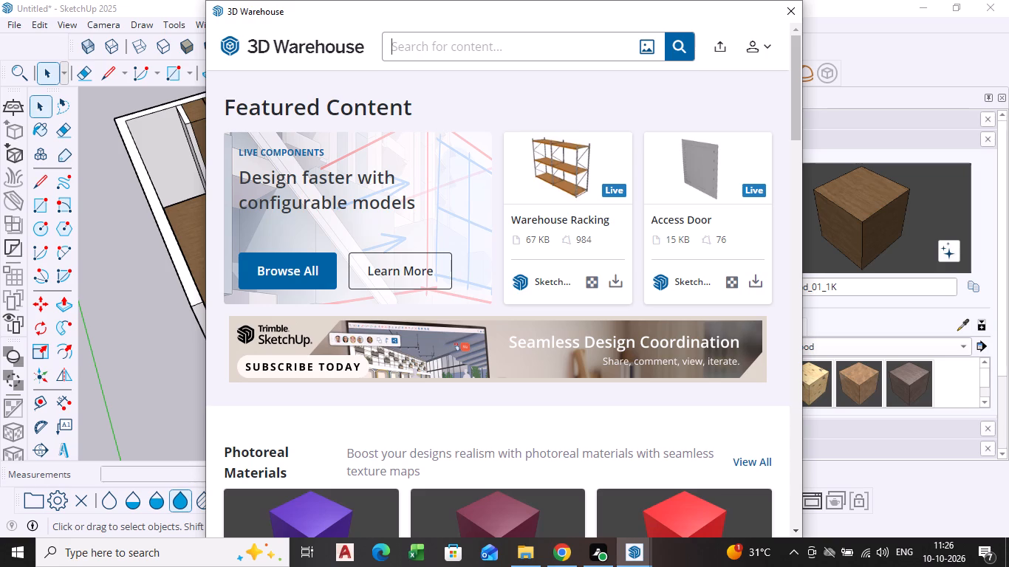
type("DINNING TABLE")
key("Return")
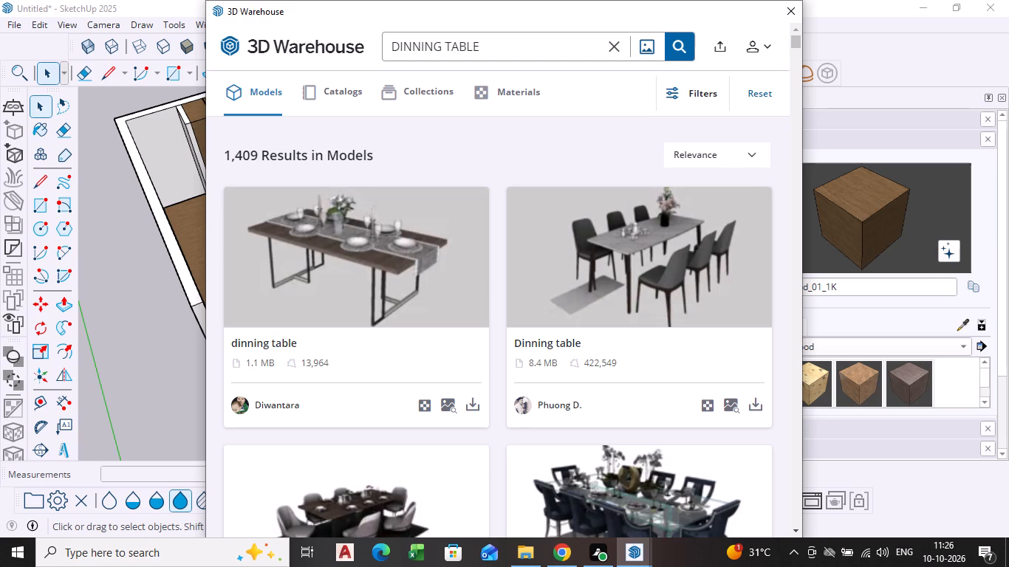
Look through the DINNING TABLE model results for a table that suits the room.
scroll(613, 208, "down", 4)
scroll(584, 267, "down", 3)
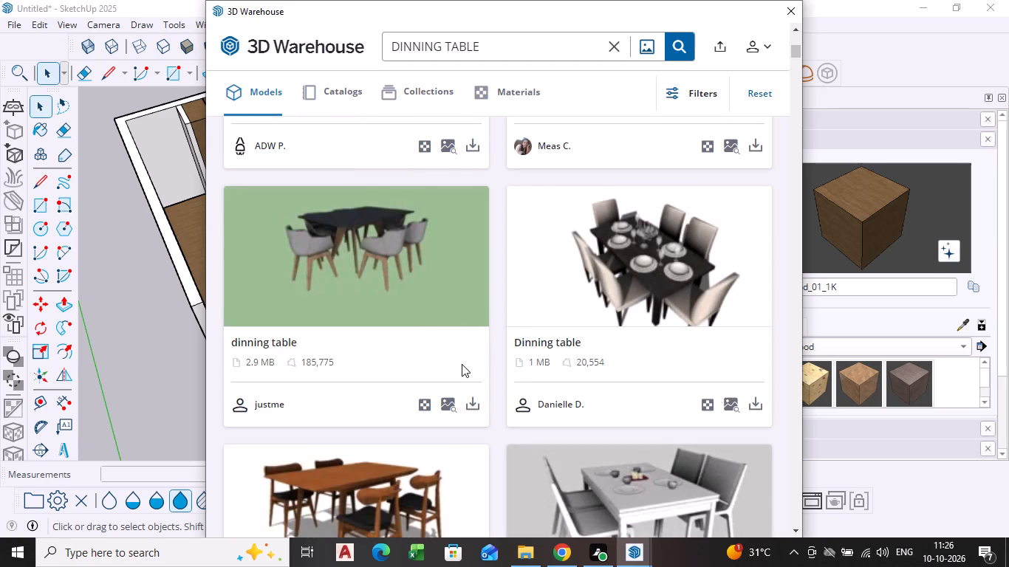
scroll(470, 370, "down", 7)
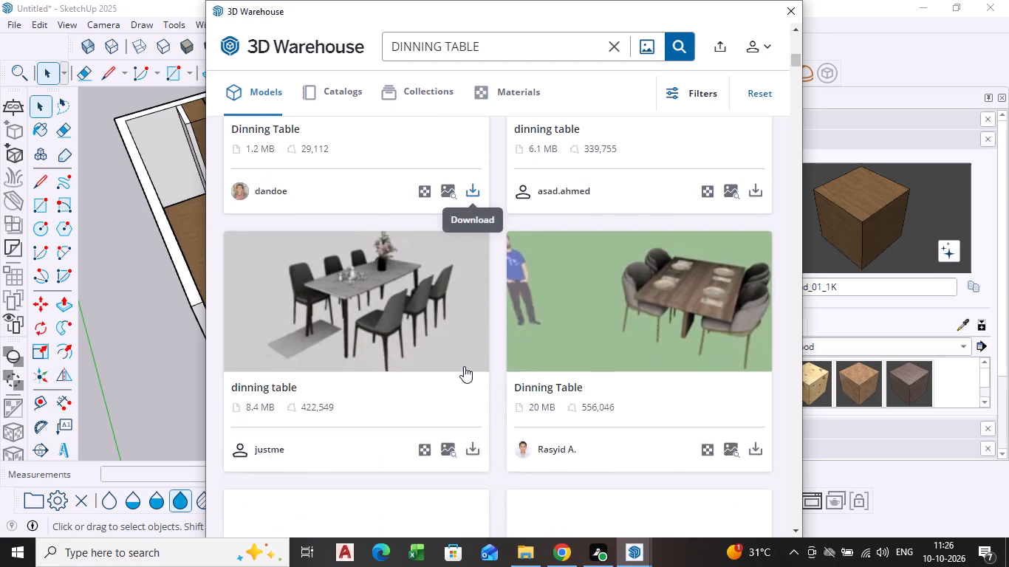
scroll(464, 366, "down", 6)
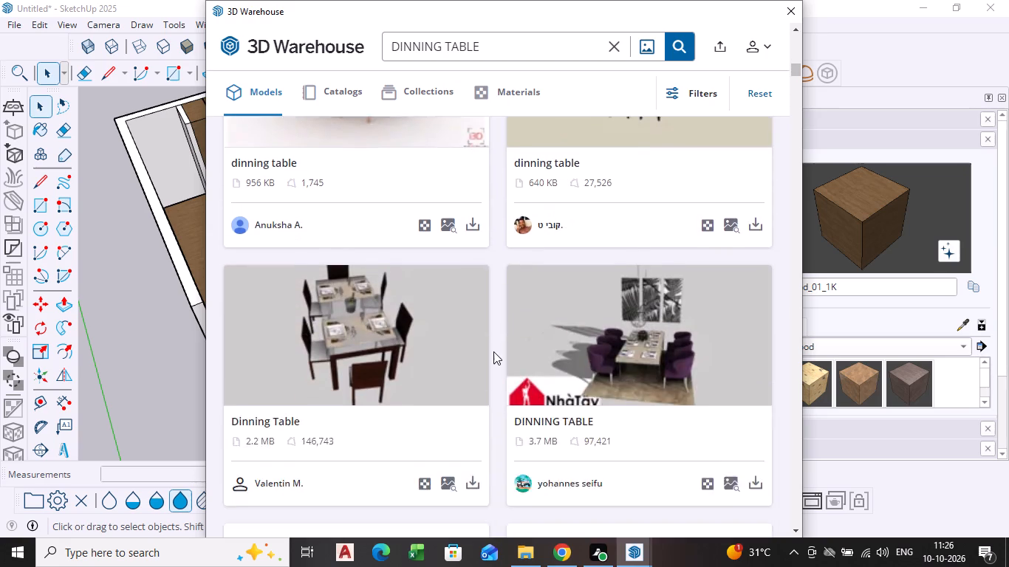
scroll(493, 351, "down", 6)
scroll(556, 352, "down", 3)
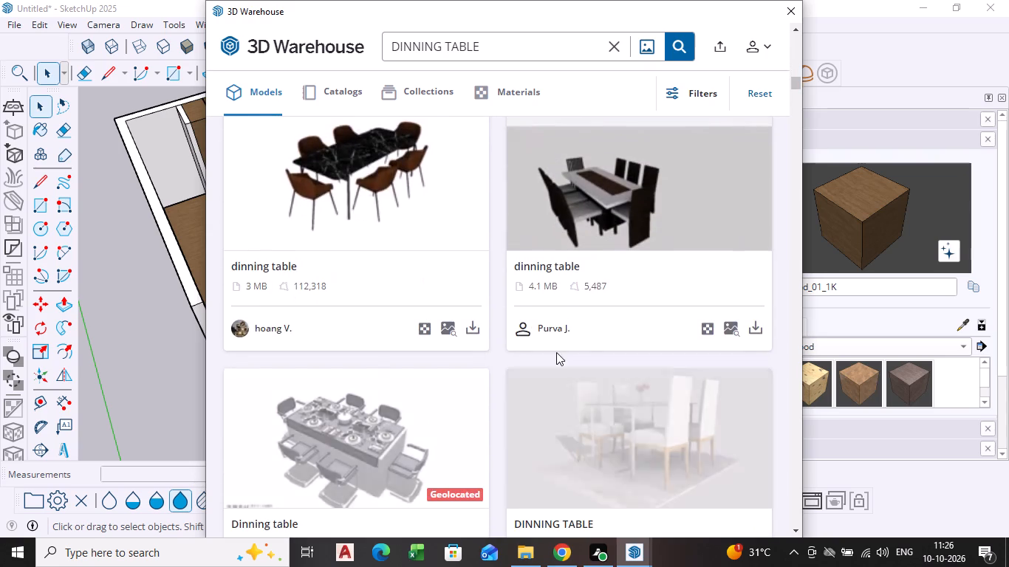
scroll(556, 354, "down", 6)
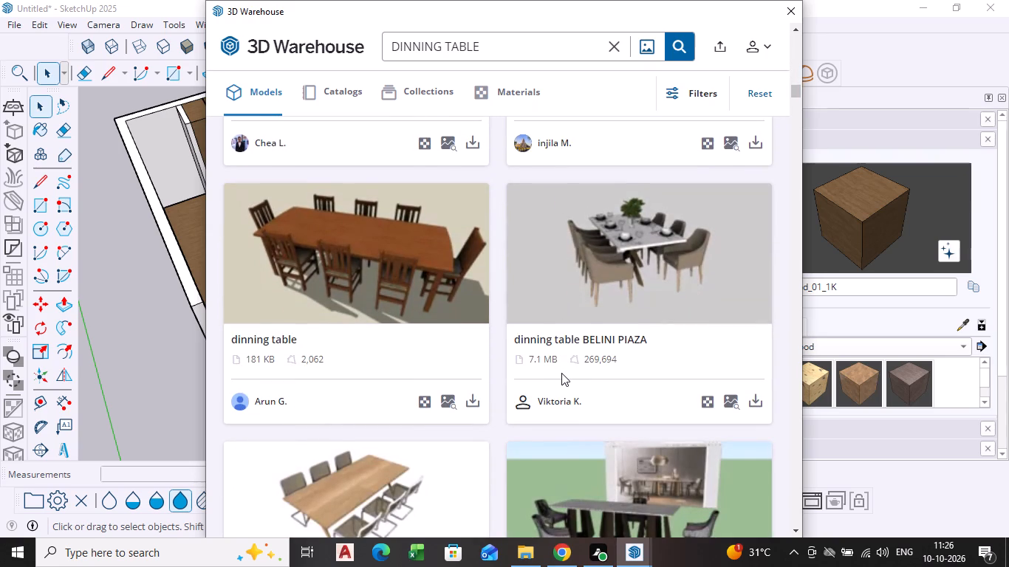
scroll(508, 394, "down", 3)
scroll(435, 391, "down", 2)
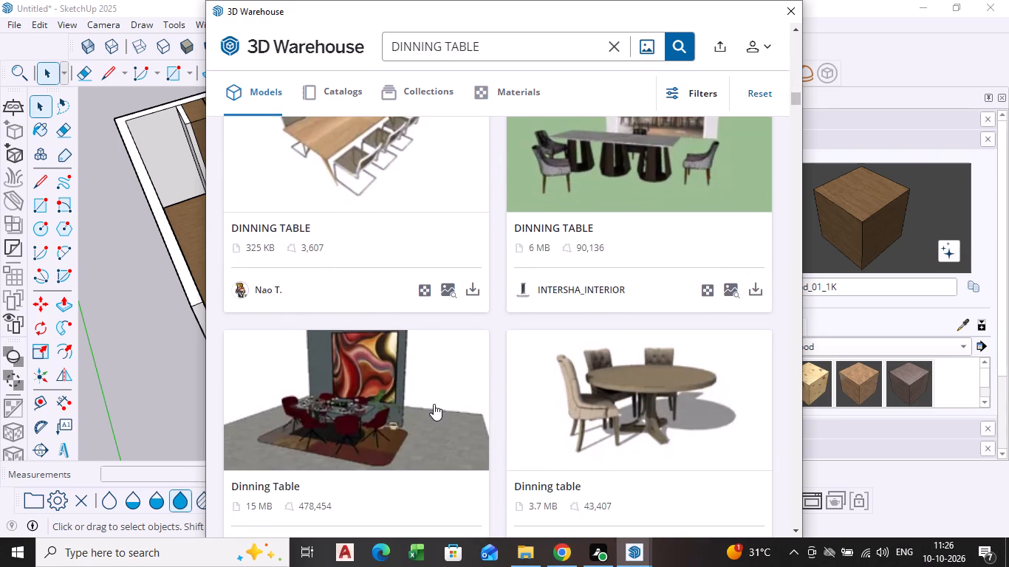
scroll(434, 404, "down", 5)
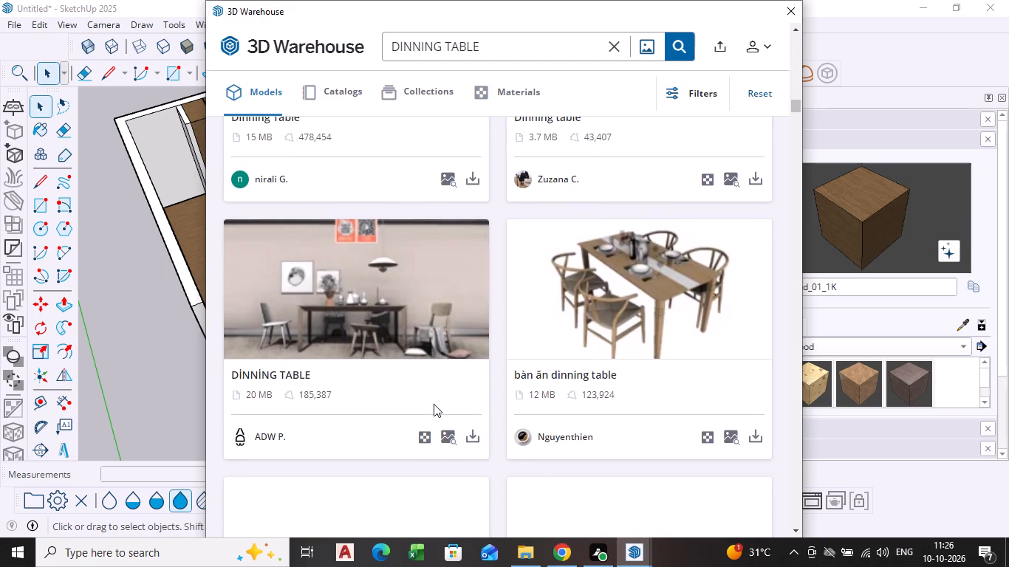
scroll(434, 404, "down", 8)
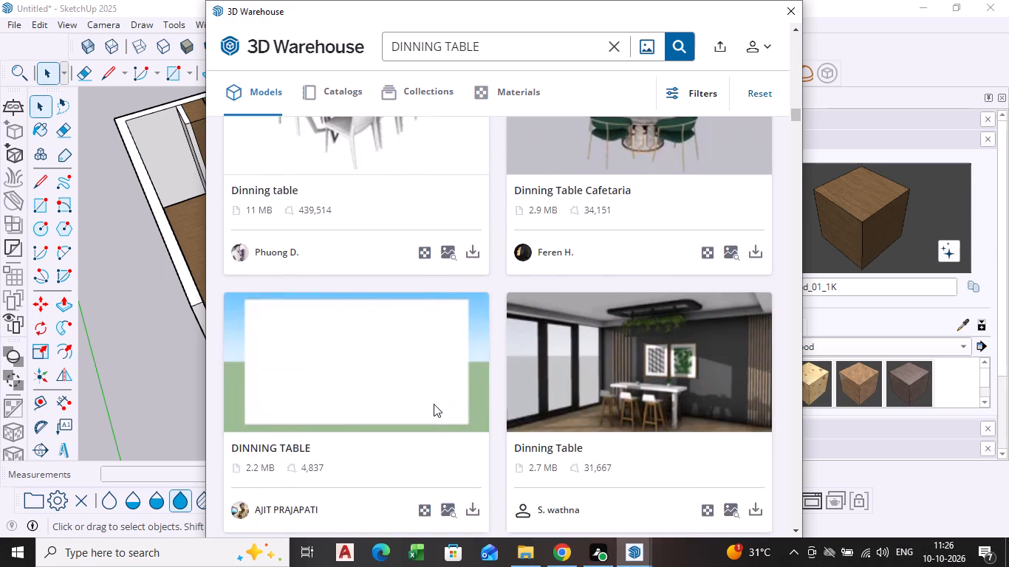
scroll(434, 404, "down", 1)
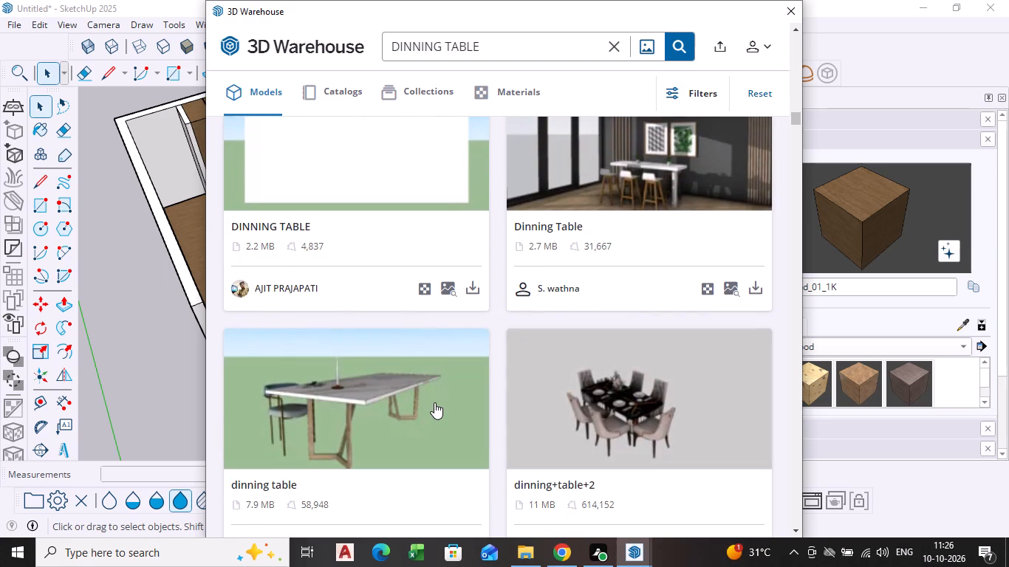
scroll(434, 401, "down", 17)
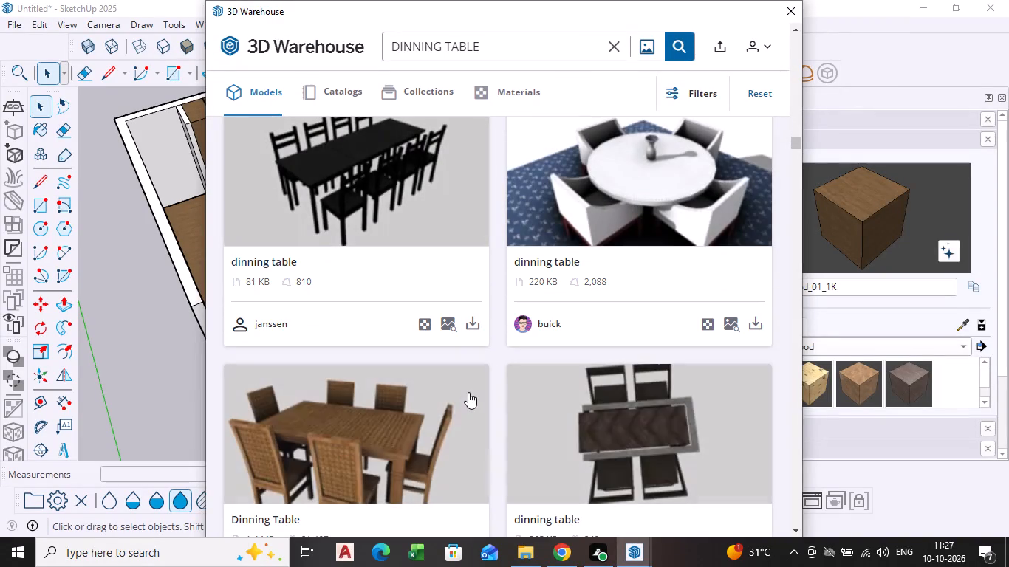
scroll(473, 392, "down", 3)
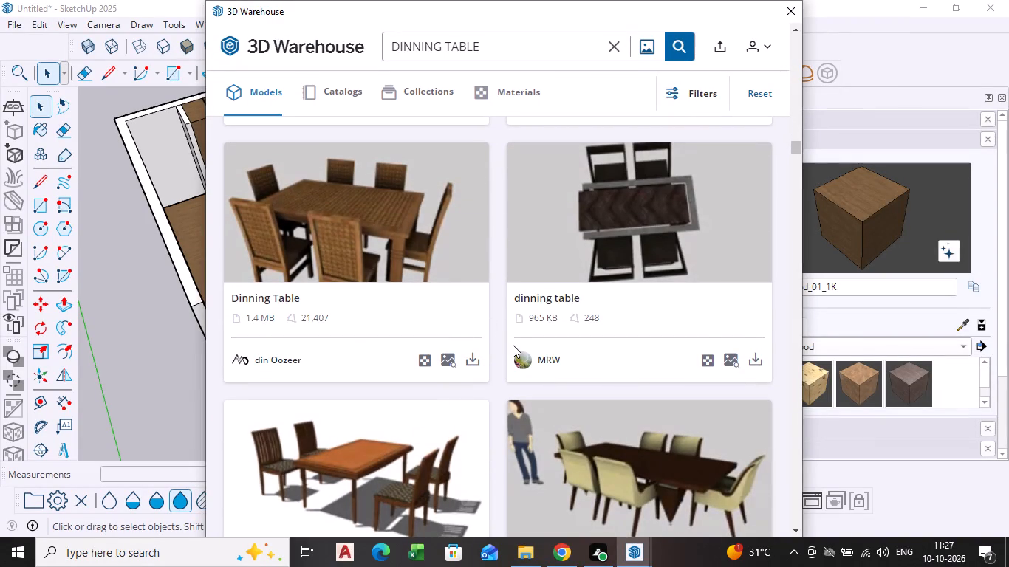
scroll(513, 345, "down", 4)
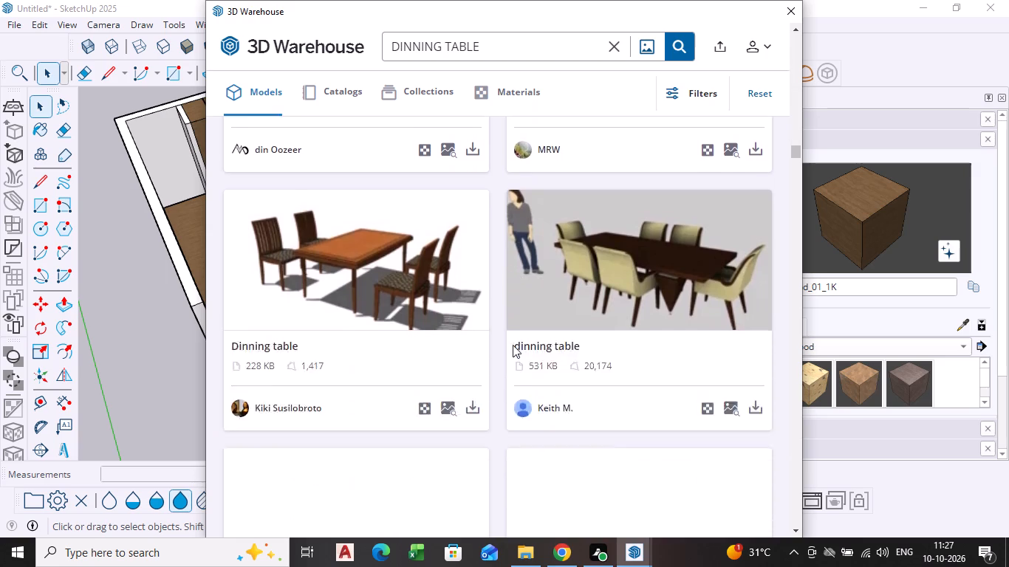
scroll(513, 345, "down", 18)
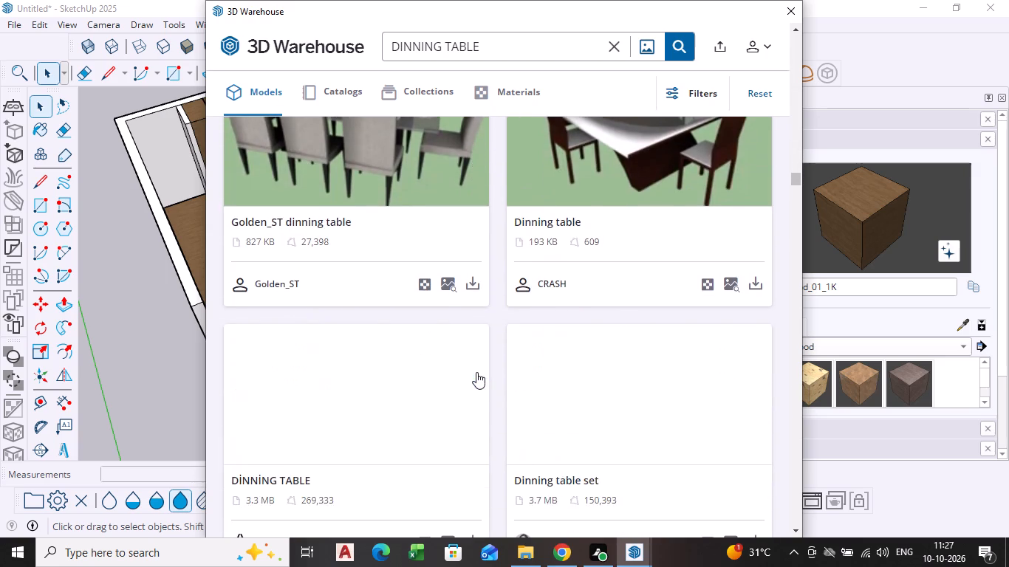
scroll(468, 374, "down", 3)
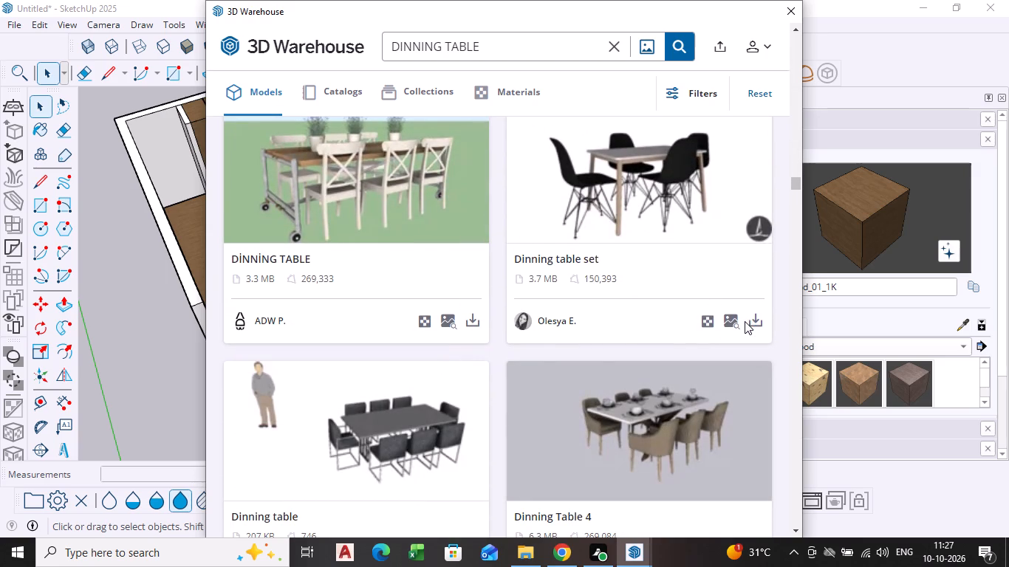
scroll(521, 344, "down", 5)
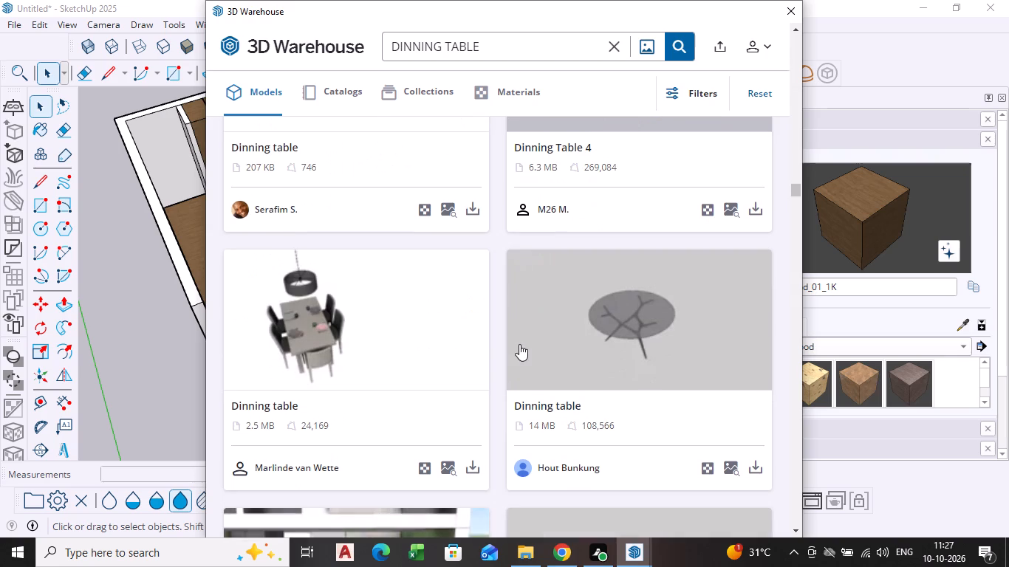
scroll(519, 344, "down", 5)
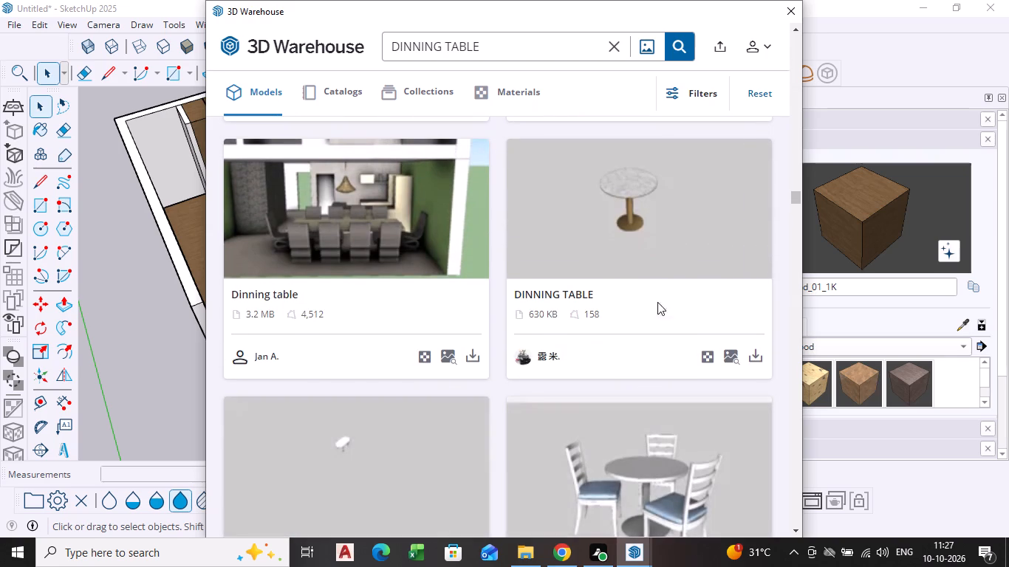
Load the round marble-top pedestal DINNING TABLE directly into the model and place it on the wood floor beside the board partition.
left_click(753, 353)
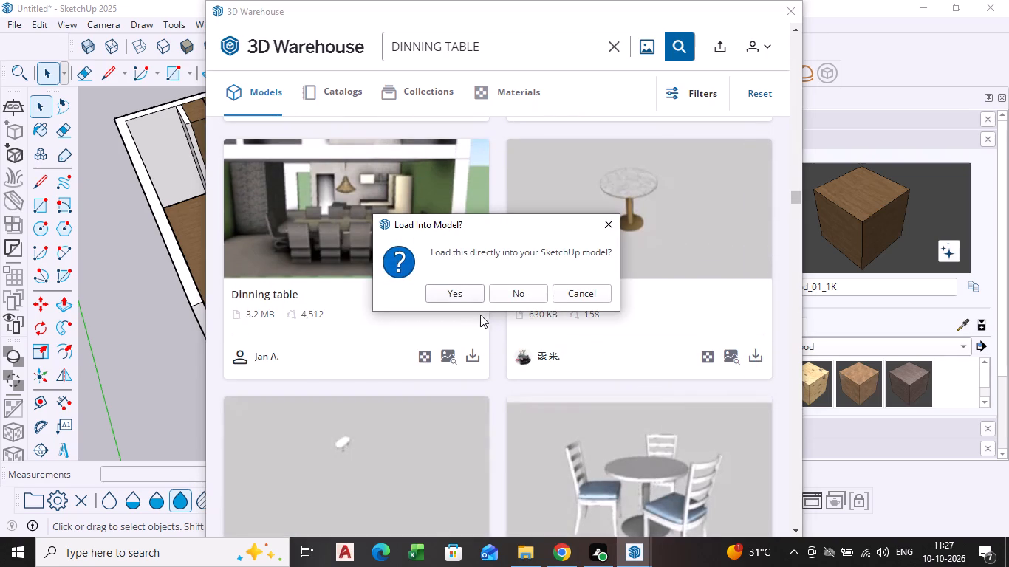
left_click(459, 297)
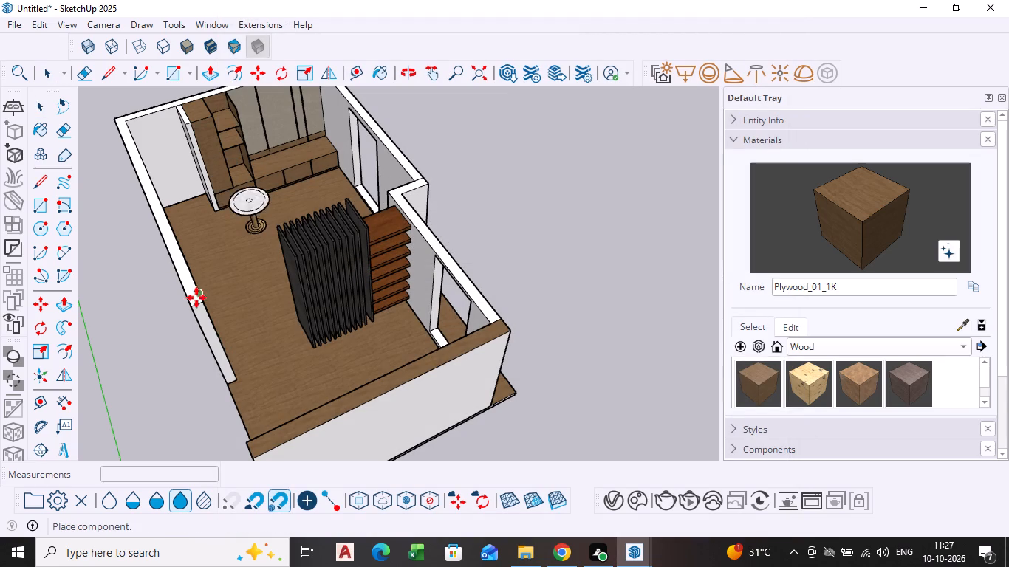
scroll(211, 317, "up", 8)
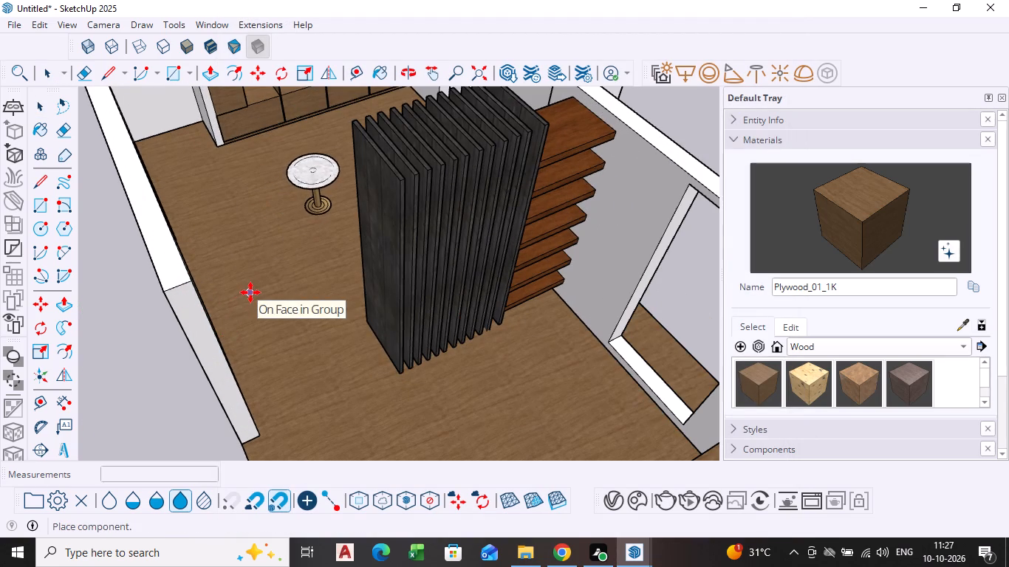
left_click(250, 295)
key("space")
left_click(157, 357)
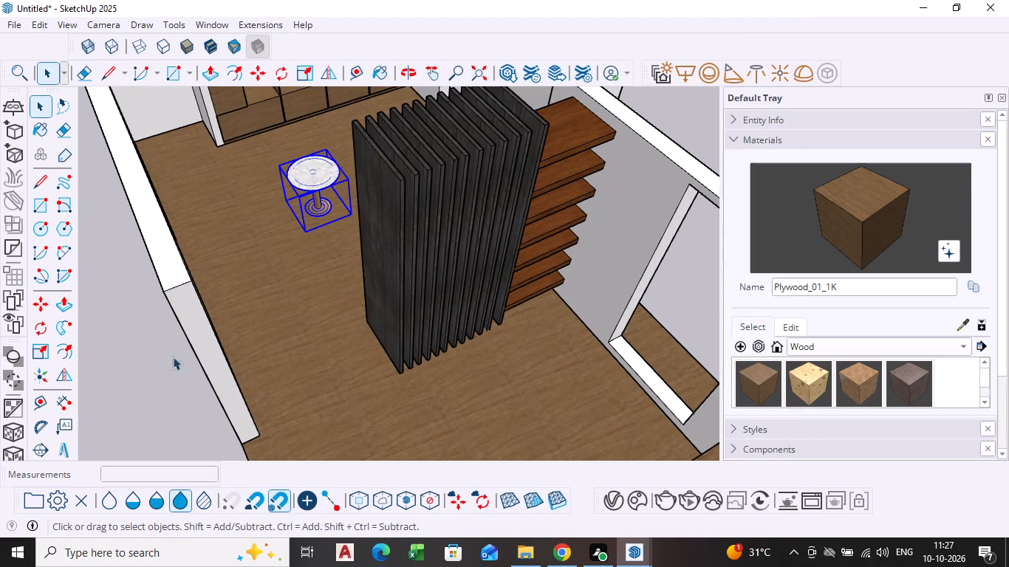
Reopen 3D Warehouse on the DINNING TABLE model results.
scroll(304, 355, "down", 7)
middle_click_drag(304, 355, 297, 300)
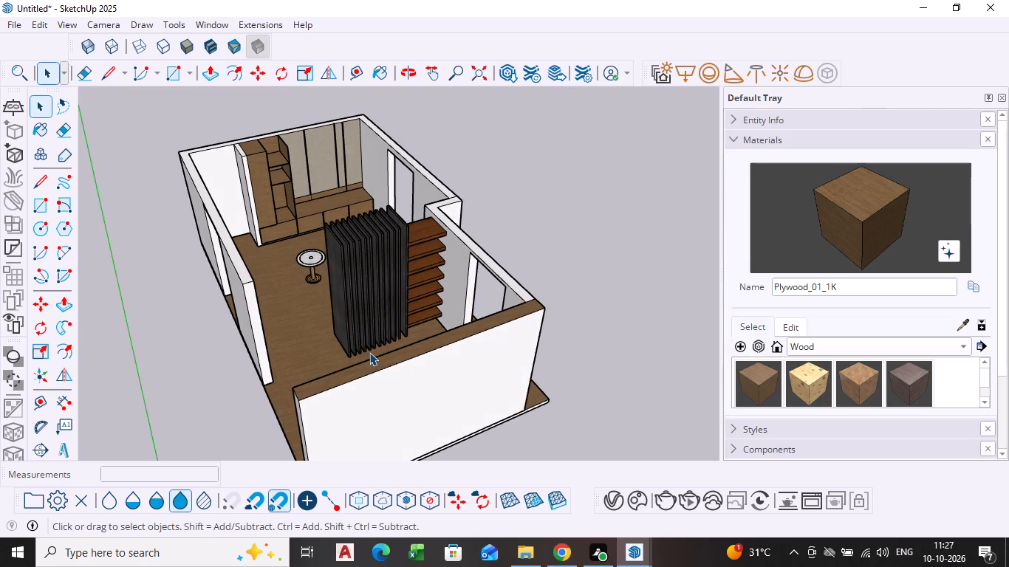
scroll(369, 352, "down", 1)
middle_click_drag(365, 346, 347, 298, "shift")
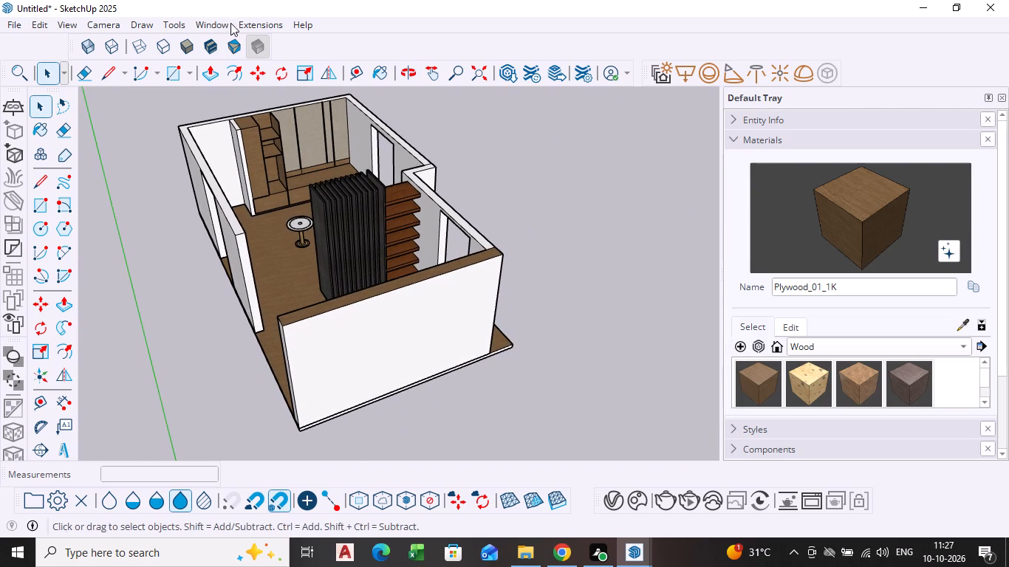
left_click(223, 21)
left_click(240, 134)
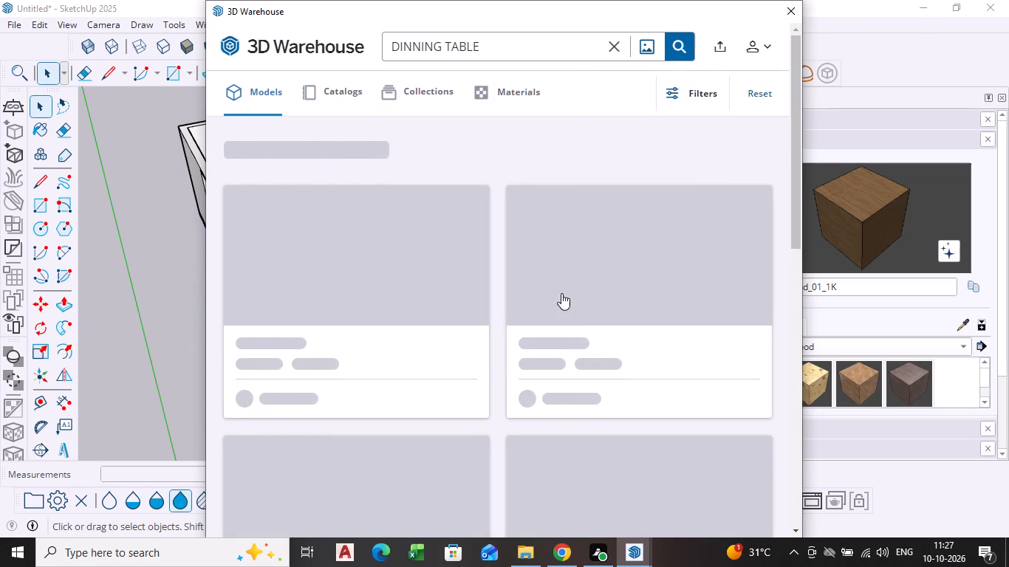
Look through the DINNING TABLE model results for a dining table set with chairs that suits the room.
scroll(561, 293, "down", 10)
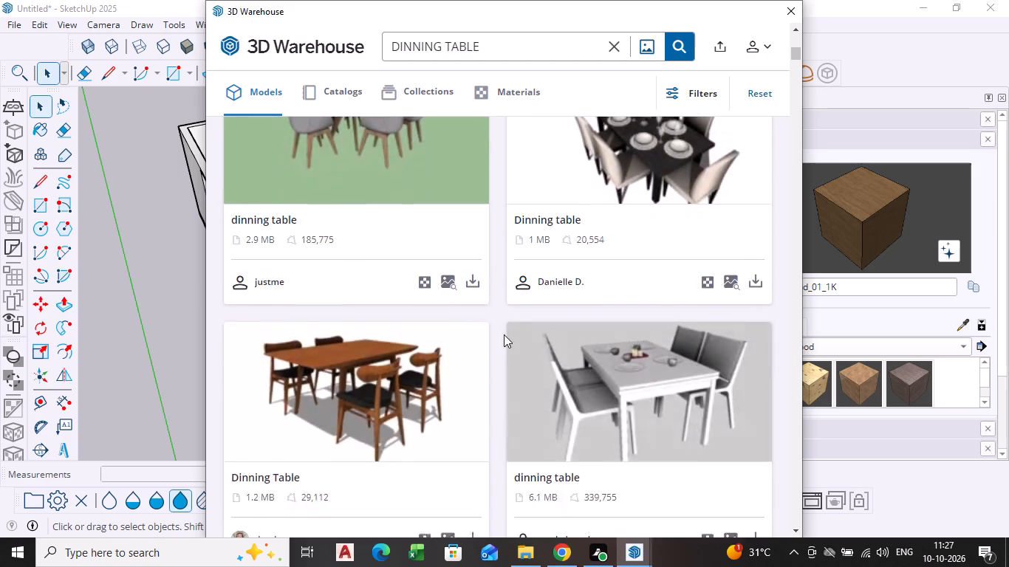
scroll(476, 342, "down", 14)
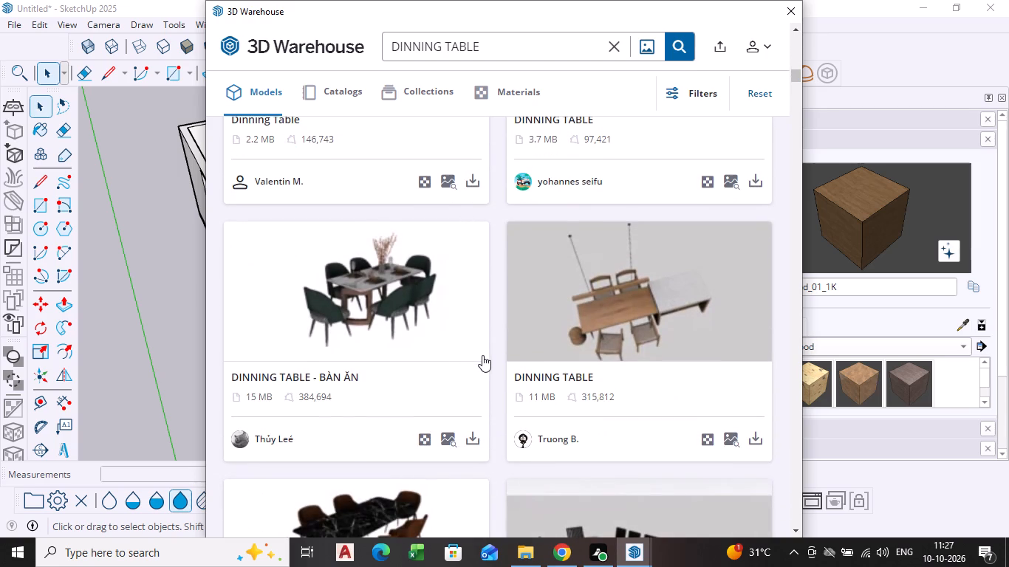
scroll(501, 338, "down", 9)
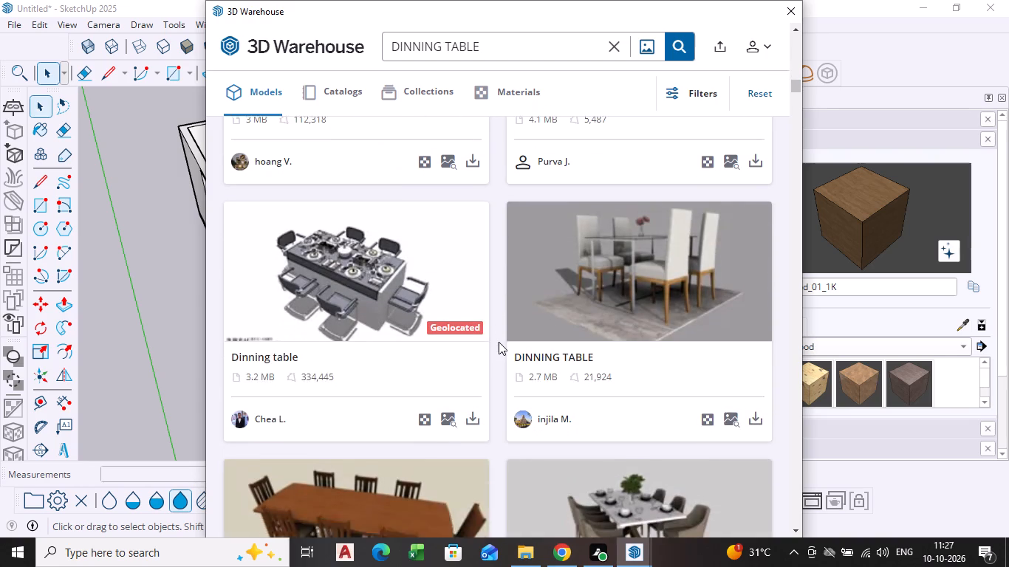
scroll(488, 382, "down", 8)
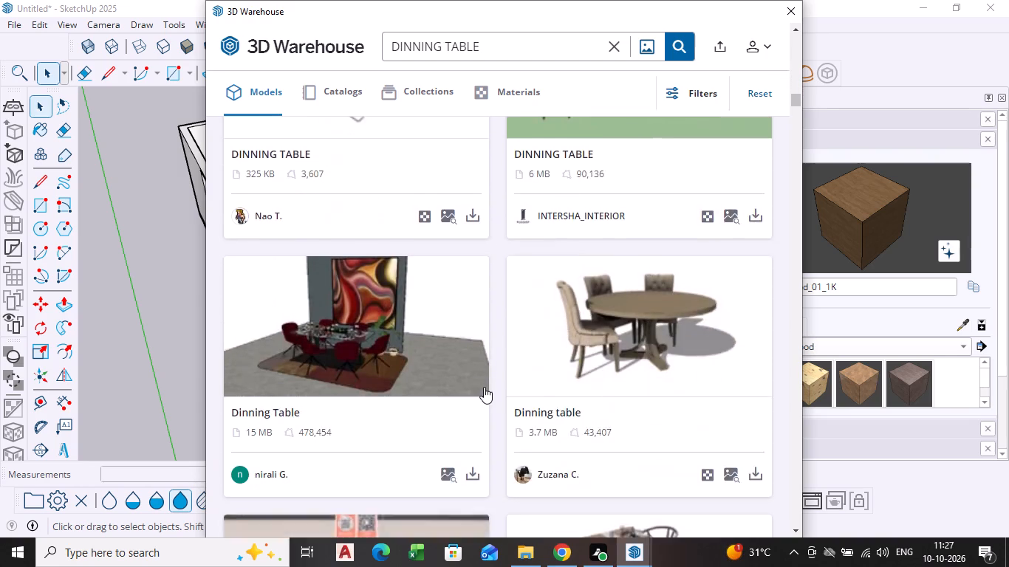
scroll(484, 387, "down", 6)
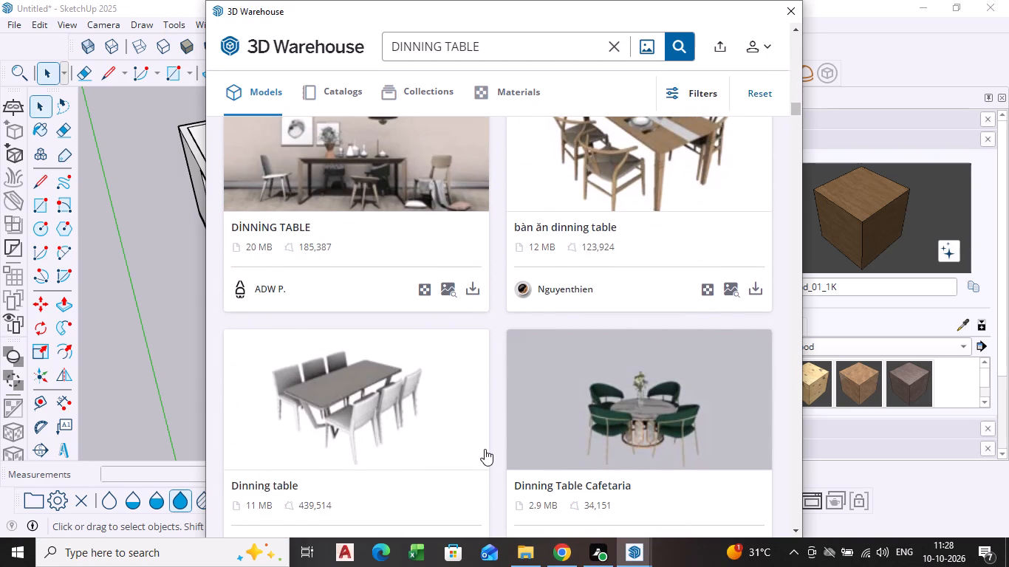
scroll(491, 427, "down", 12)
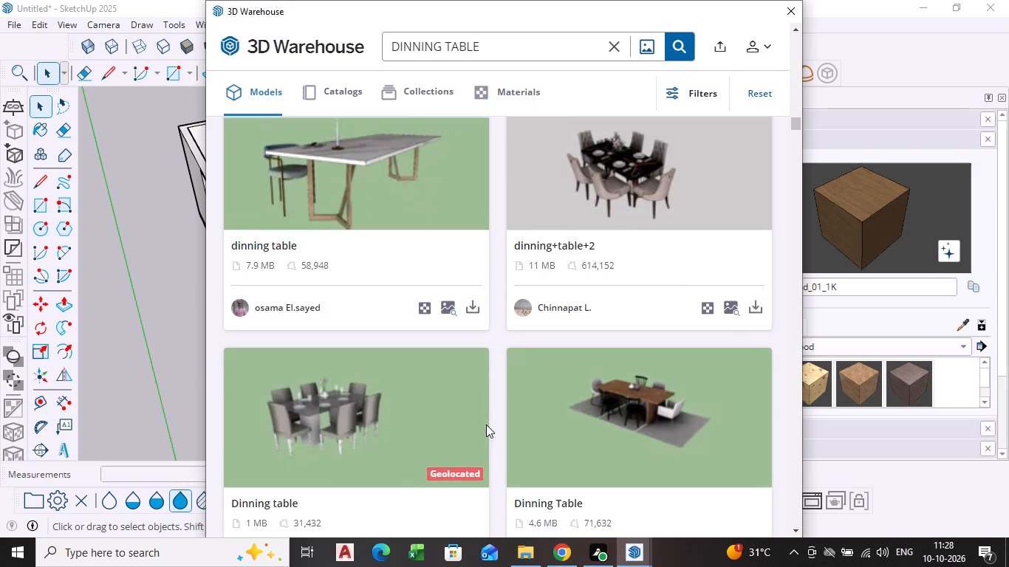
scroll(486, 425, "down", 10)
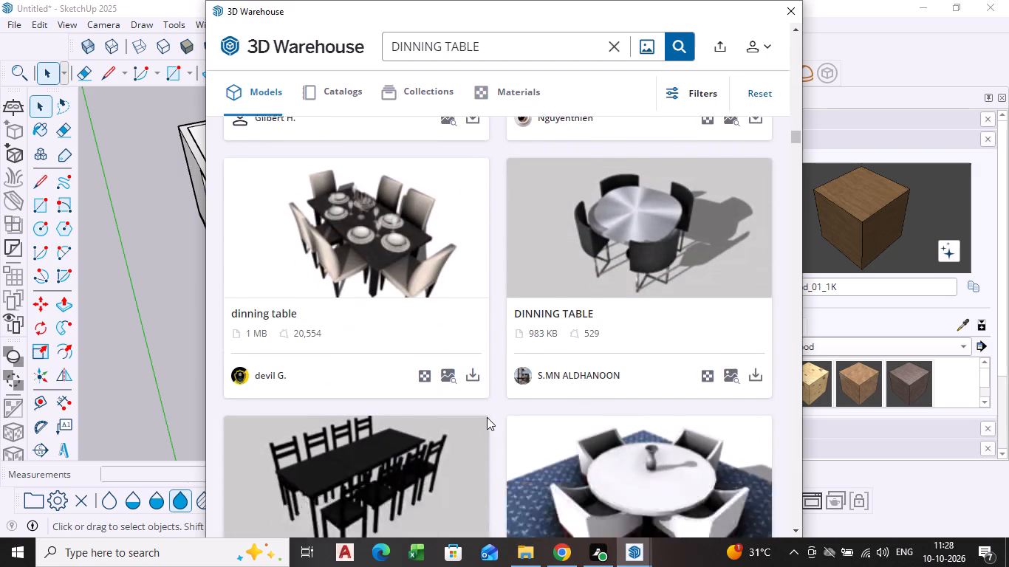
scroll(476, 390, "down", 4)
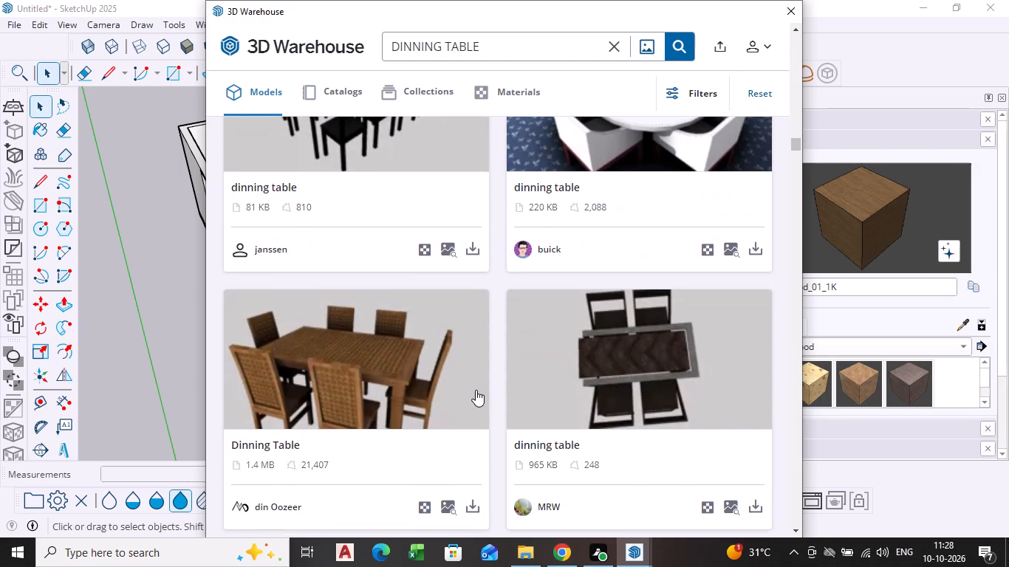
scroll(476, 390, "down", 10)
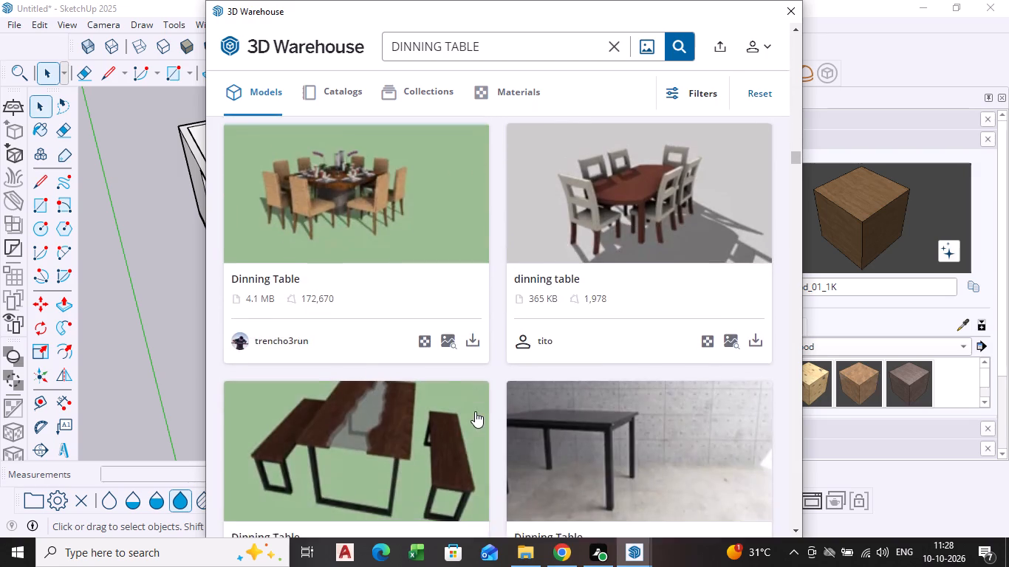
scroll(475, 411, "down", 8)
scroll(437, 351, "down", 3)
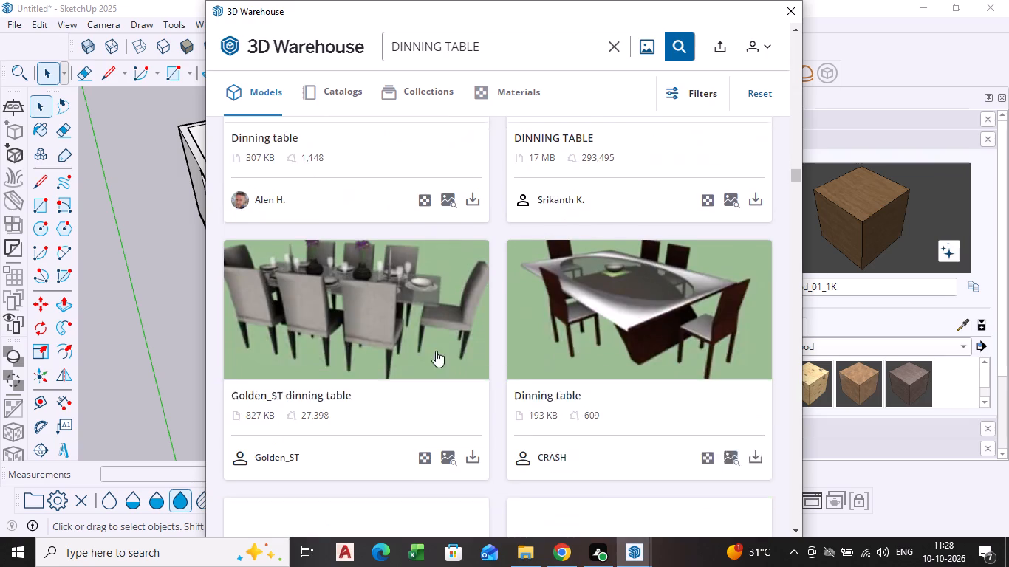
scroll(436, 351, "down", 12)
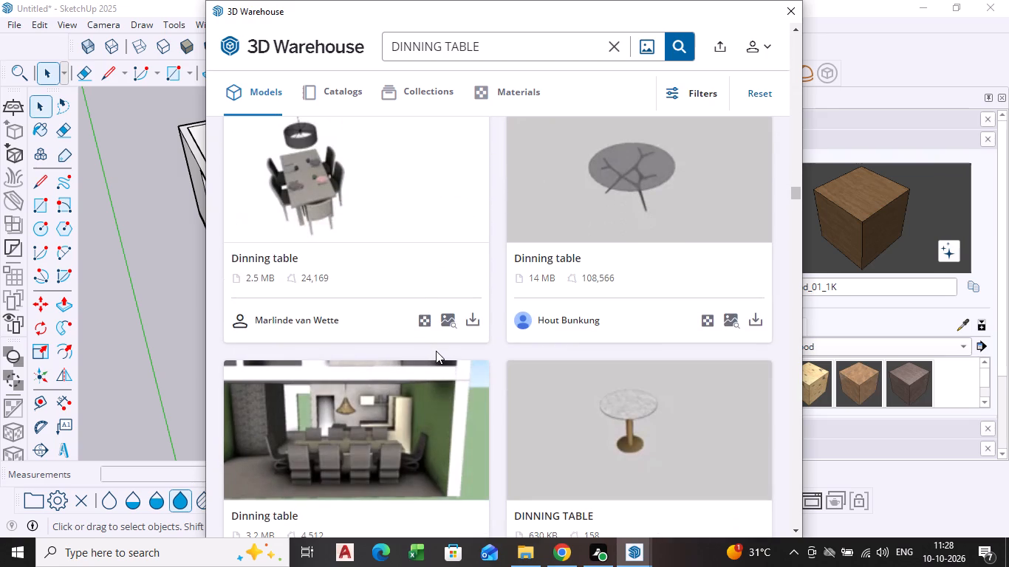
scroll(436, 351, "down", 8)
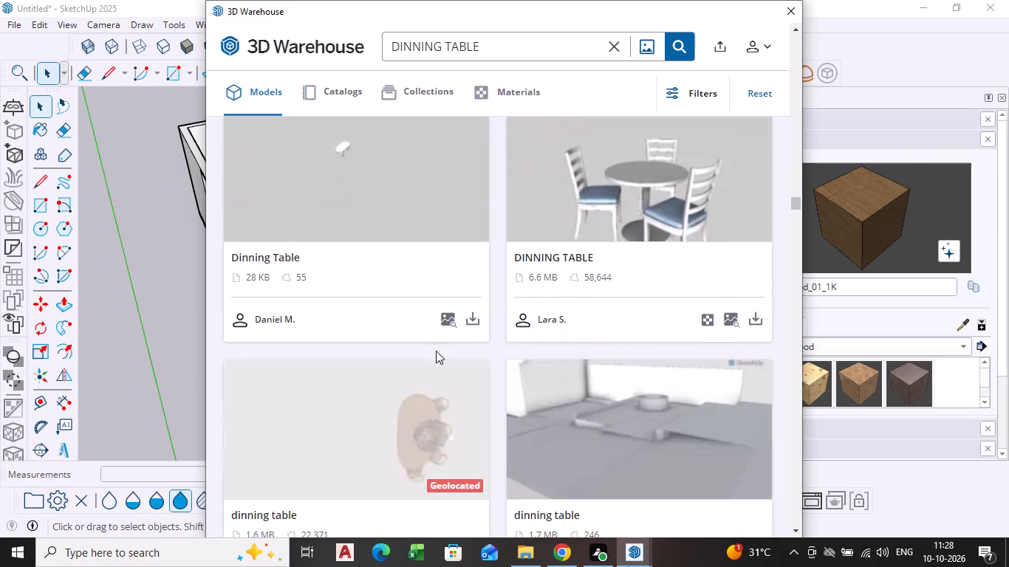
scroll(436, 351, "down", 8)
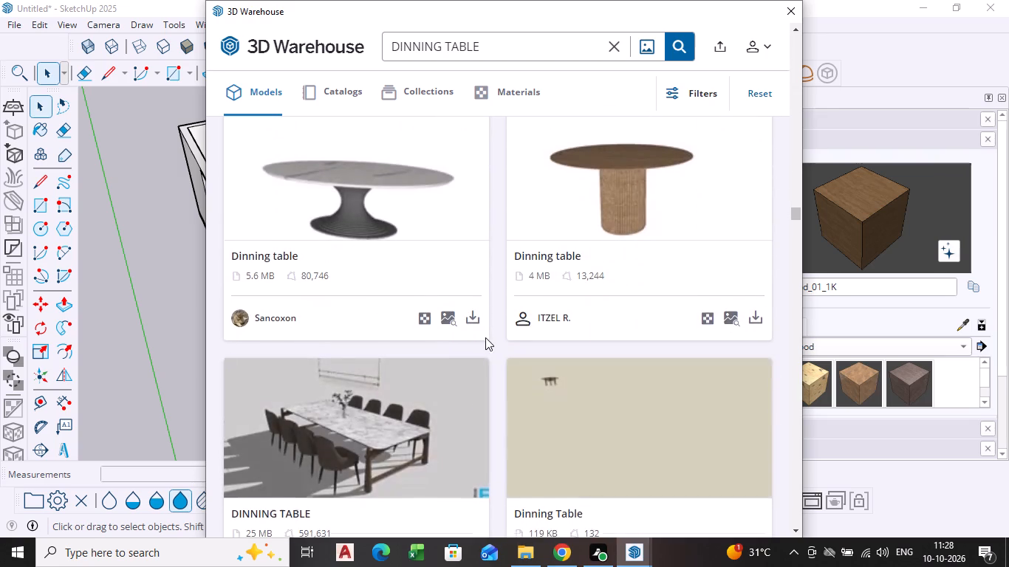
scroll(485, 337, "down", 5)
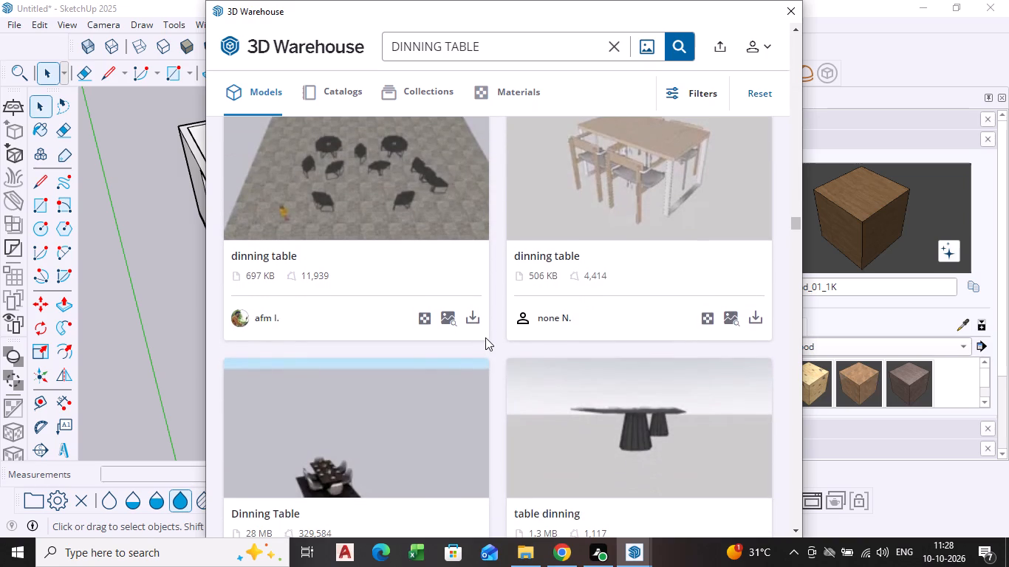
scroll(485, 337, "down", 7)
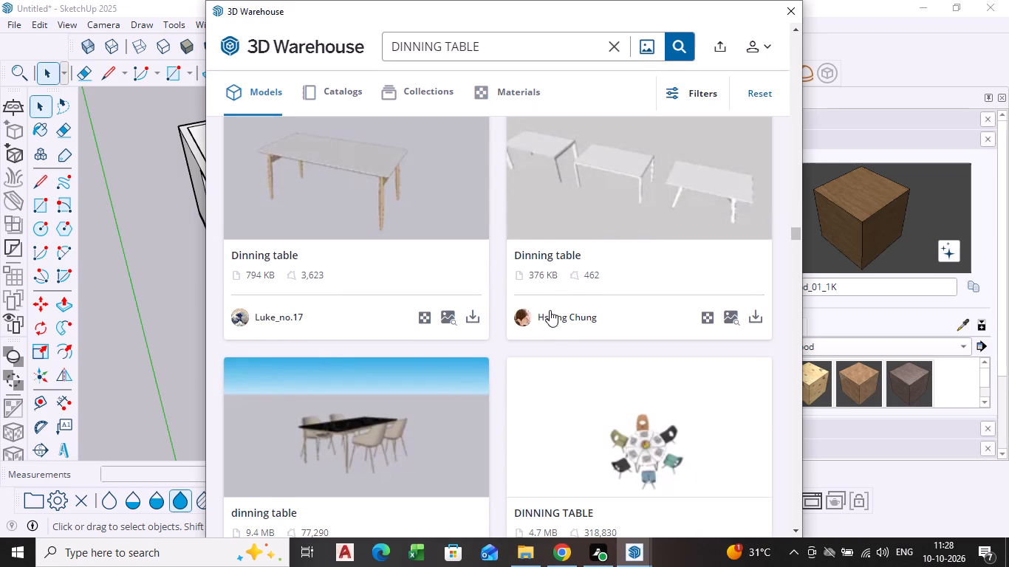
scroll(544, 308, "down", 6)
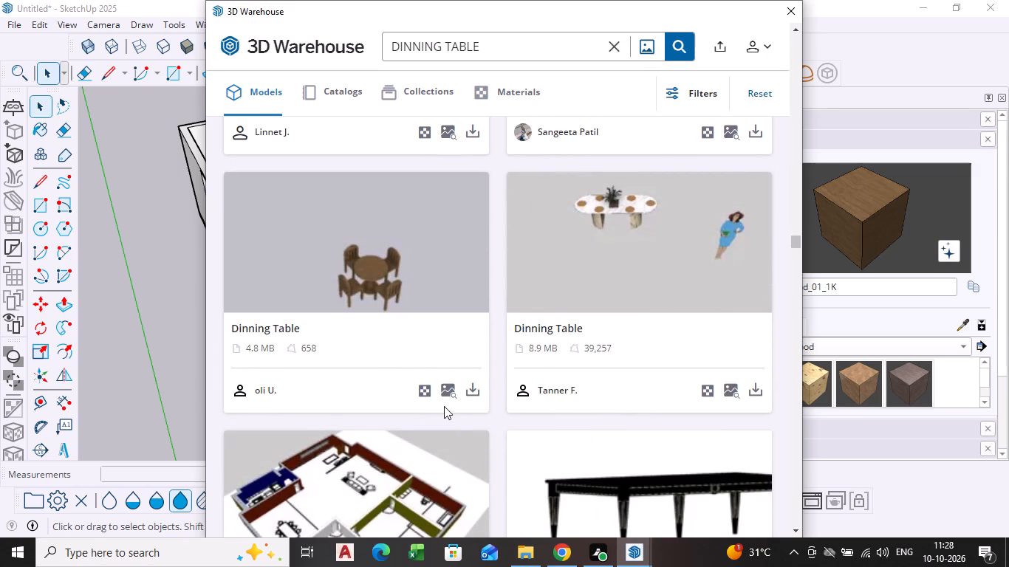
scroll(561, 357, "down", 9)
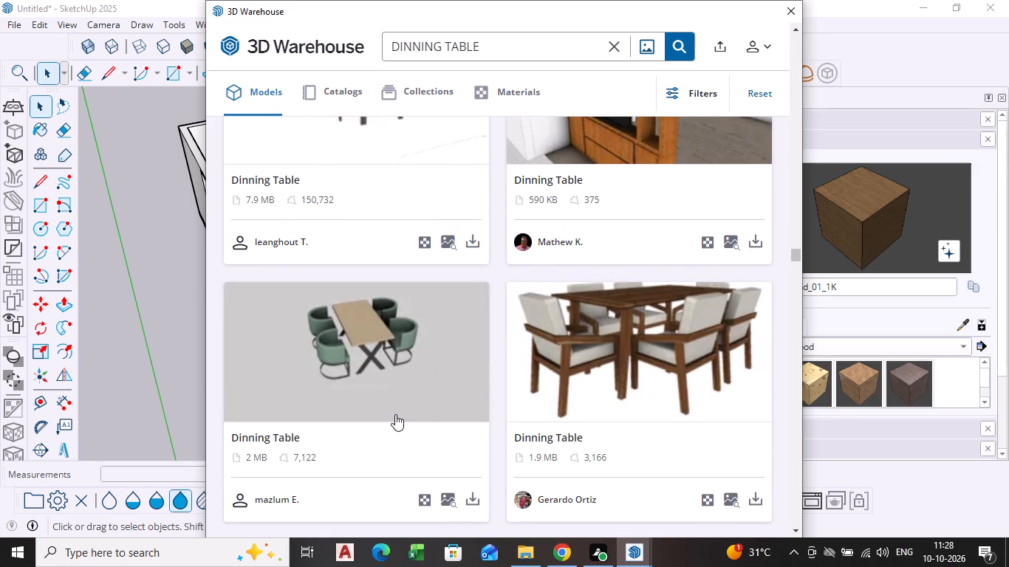
Load the wood-top Dinning Table with four green chairs directly into the model and place it on the floor between the board partition and end wall.
left_click(473, 501)
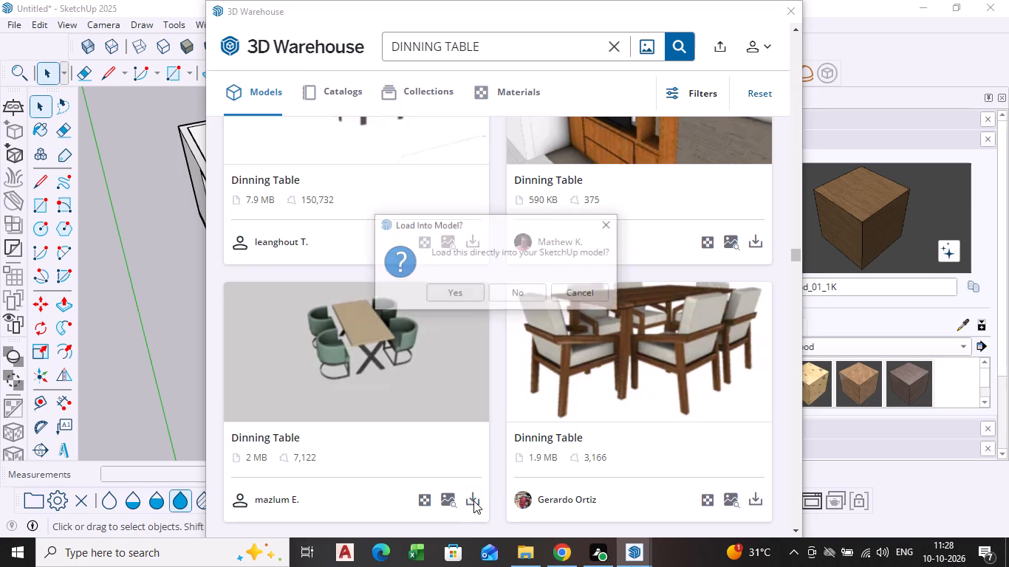
left_click(448, 290)
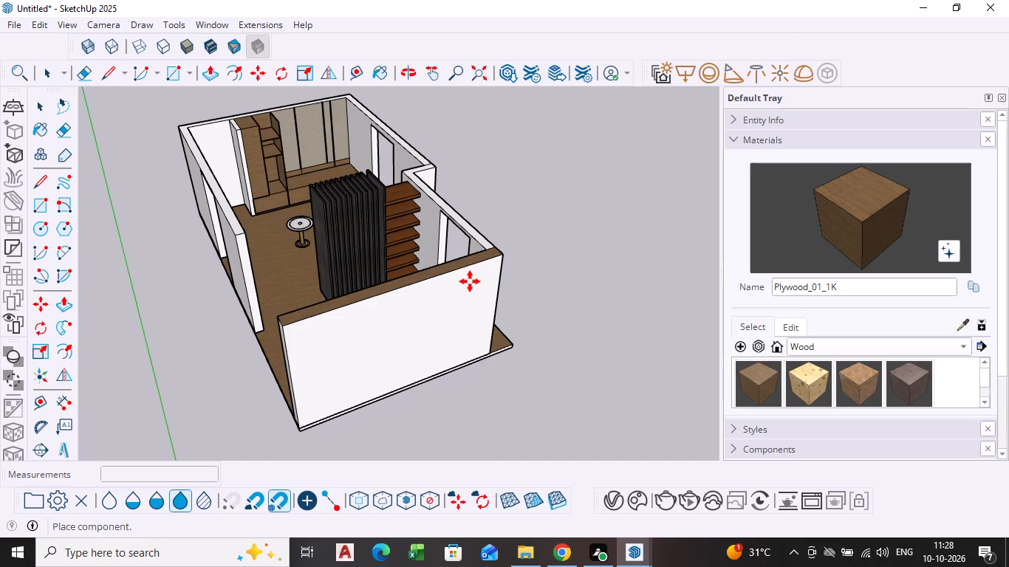
scroll(322, 305, "down", 1)
middle_click_drag(322, 308, 399, 396)
scroll(394, 391, "up", 17)
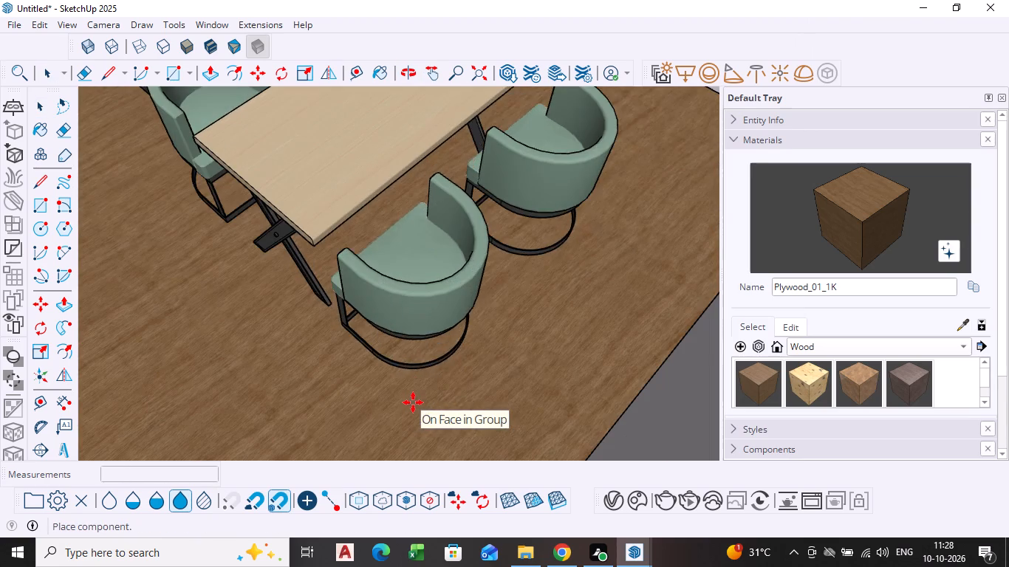
left_click(451, 422)
scroll(448, 419, "down", 10)
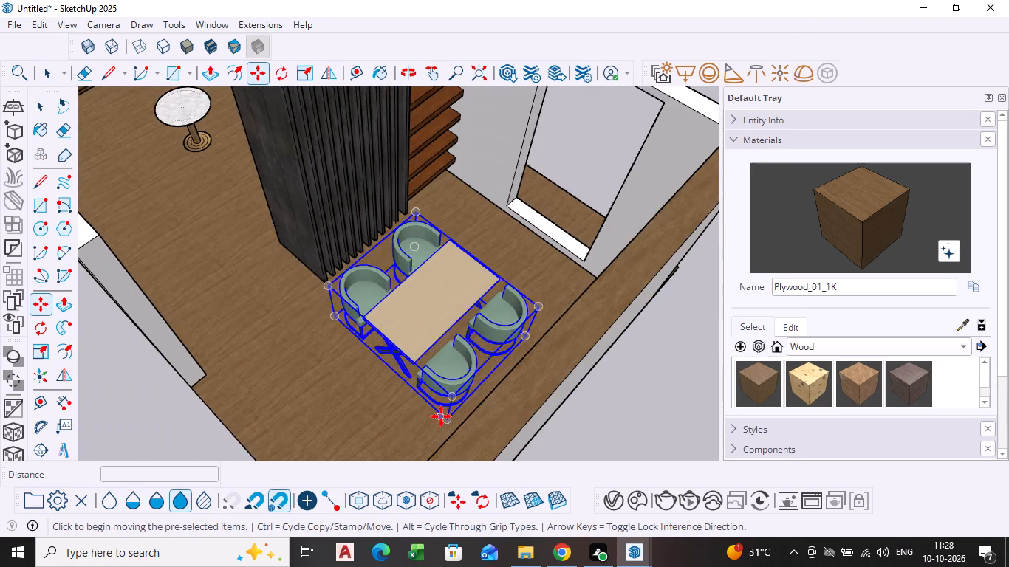
middle_click_drag(441, 416, 535, 342)
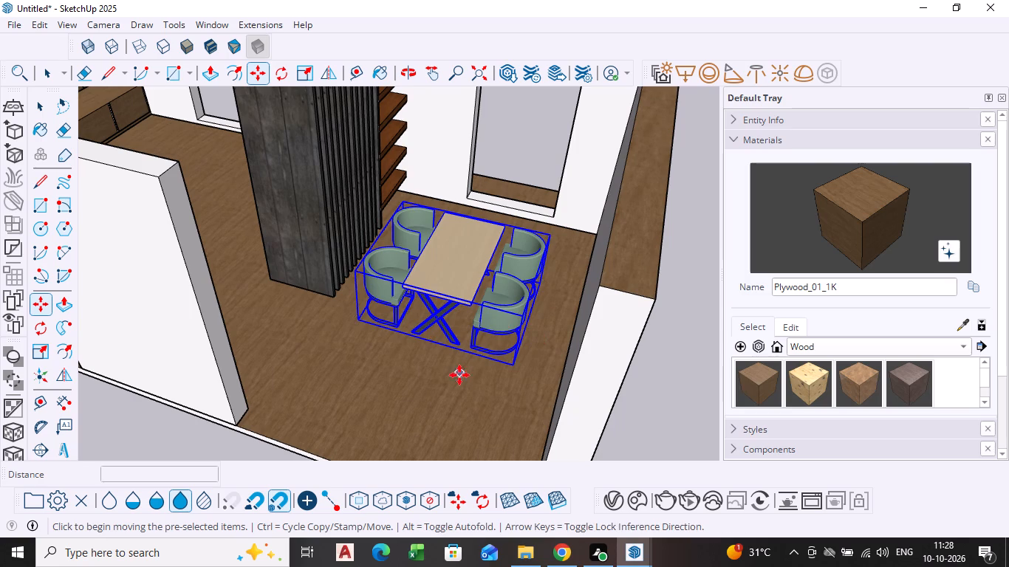
key("space")
left_click(680, 421)
Rotate the four-chair dining set about 88 degrees on the floor around its bottom corner nearest the end wall.
scroll(651, 410, "down", 3)
middle_click_drag(641, 413, 561, 435)
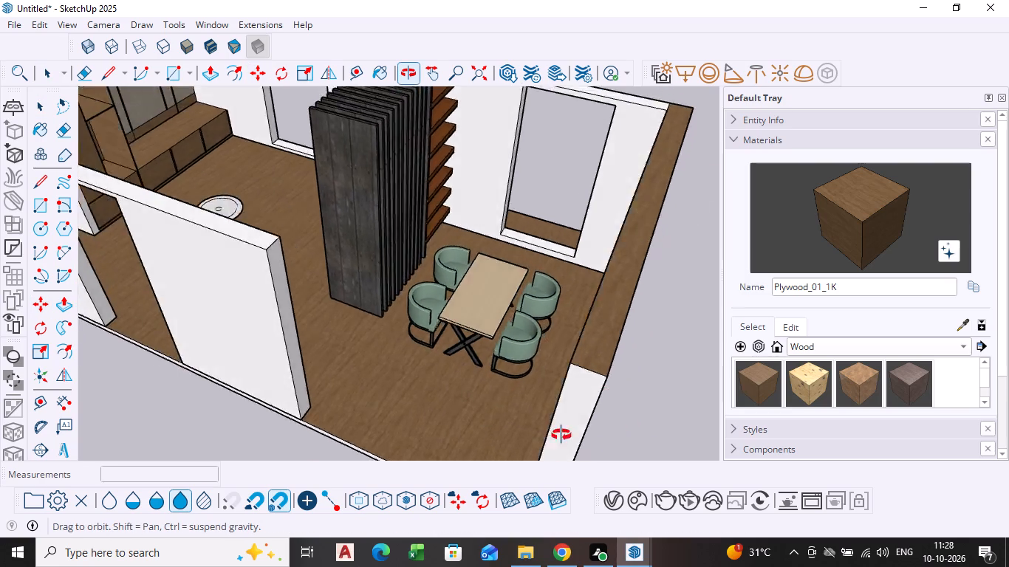
middle_click_drag(561, 435, 508, 452)
scroll(383, 390, "up", 1)
scroll(449, 337, "down", 6)
middle_click_drag(448, 343, 448, 345)
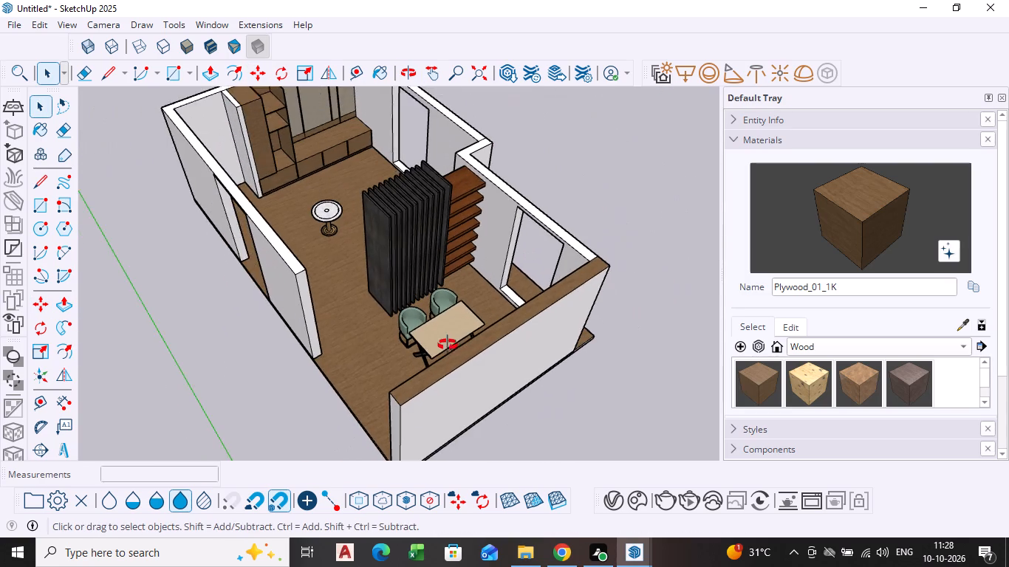
middle_click_drag(448, 345, 434, 391)
scroll(431, 354, "up", 1)
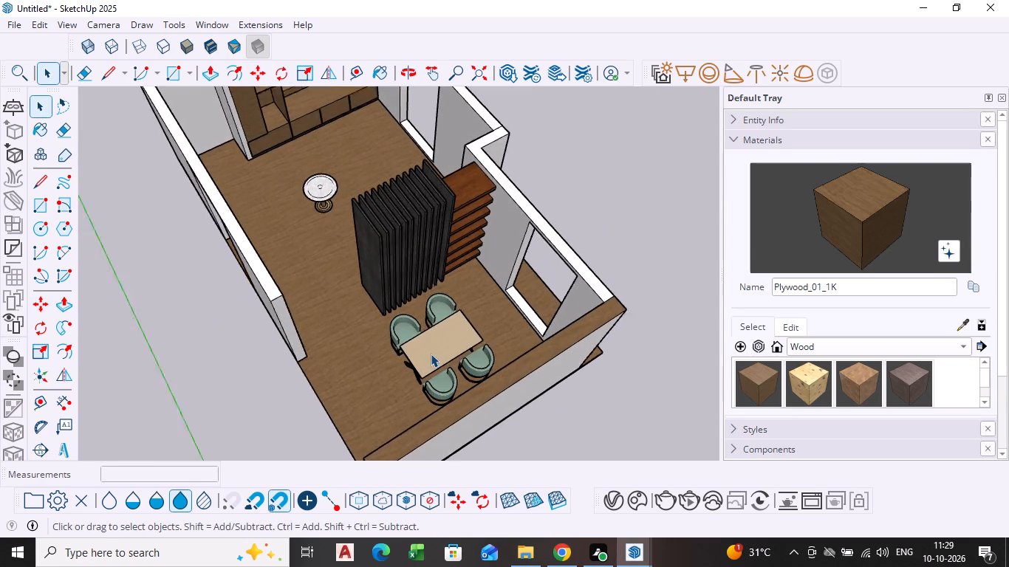
scroll(431, 354, "up", 2)
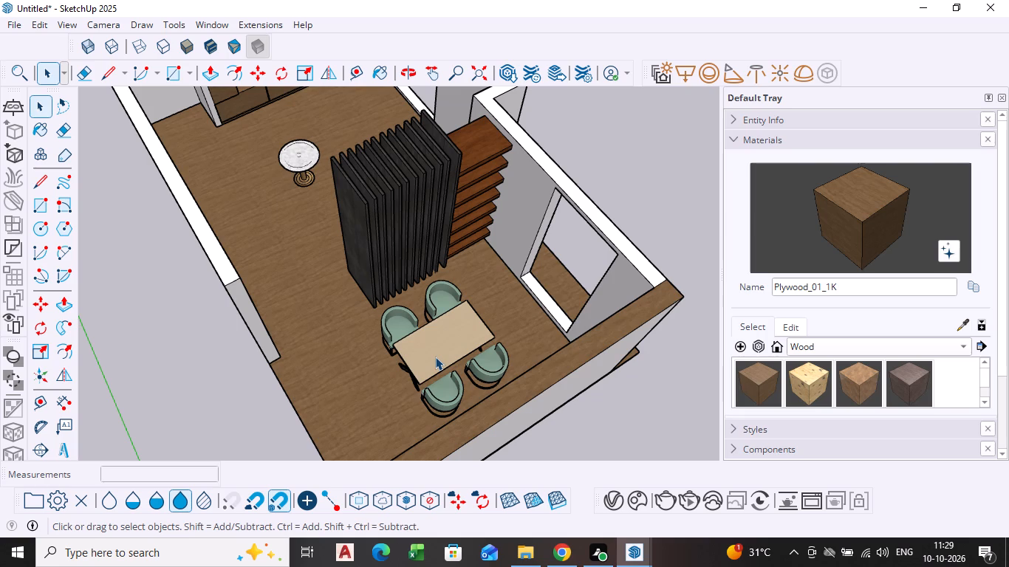
left_click(435, 357)
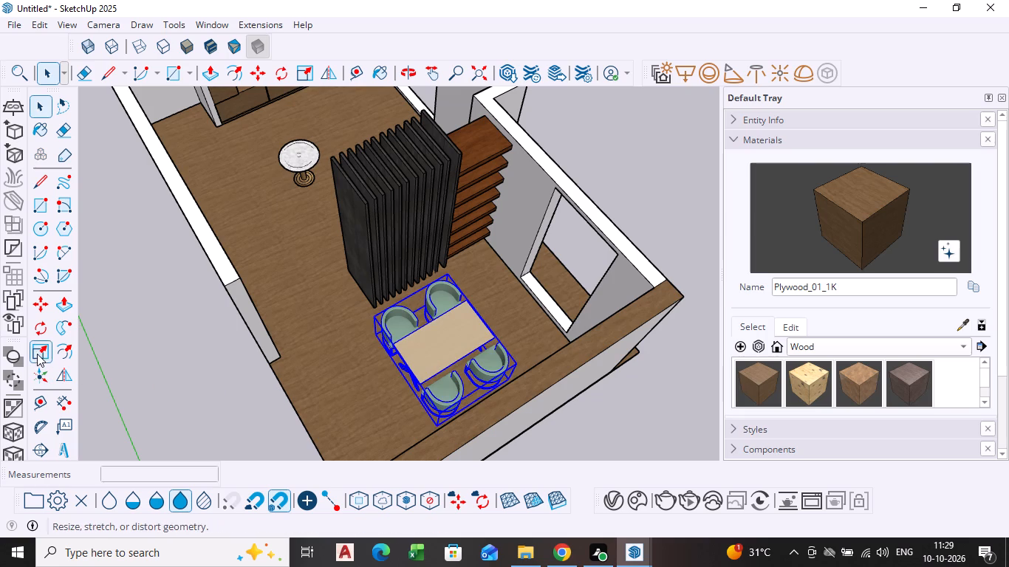
left_click(38, 337)
middle_click_drag(346, 432, 517, 374)
scroll(518, 377, "up", 2)
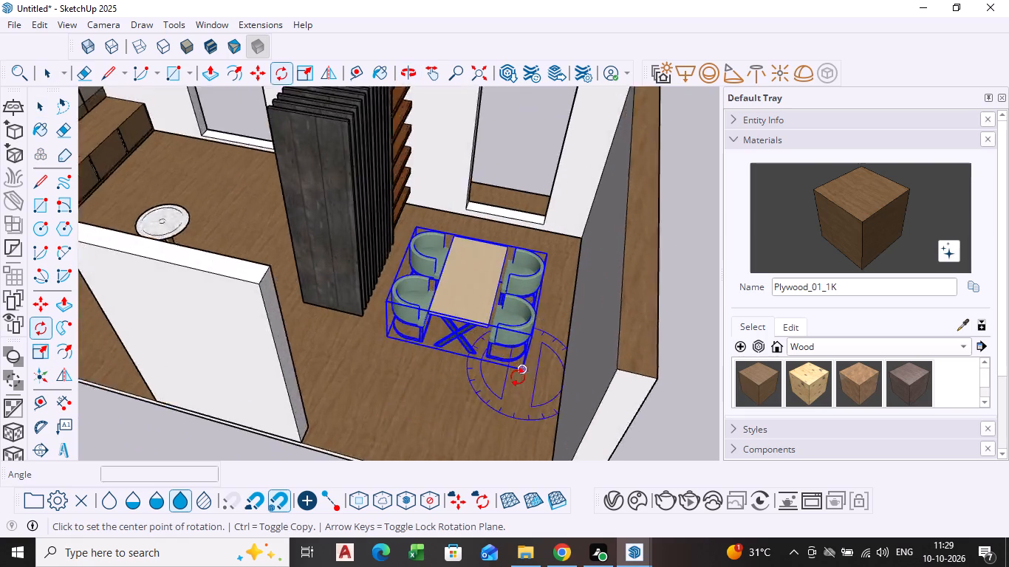
scroll(518, 377, "up", 6)
left_click(526, 365)
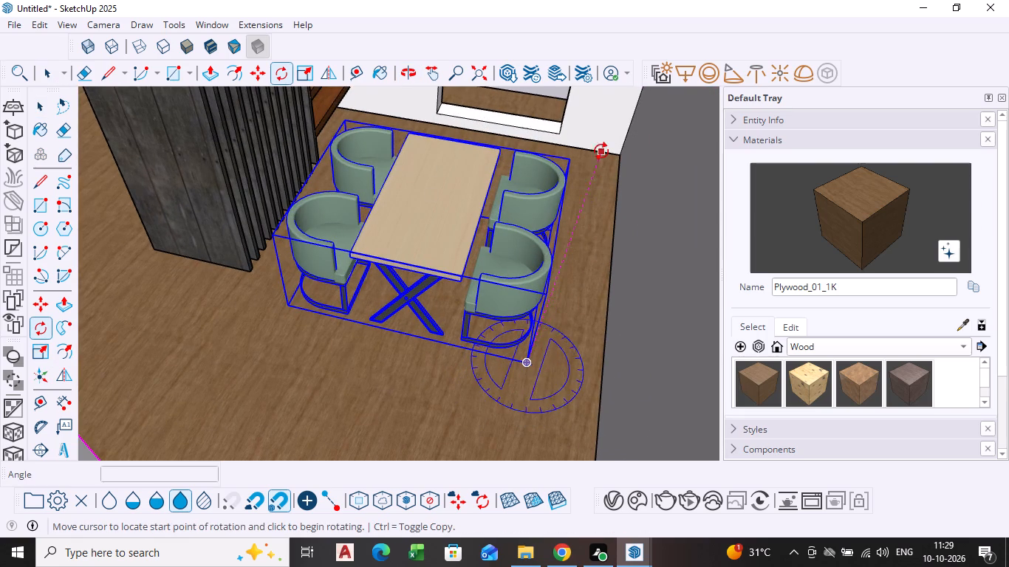
left_click(571, 136)
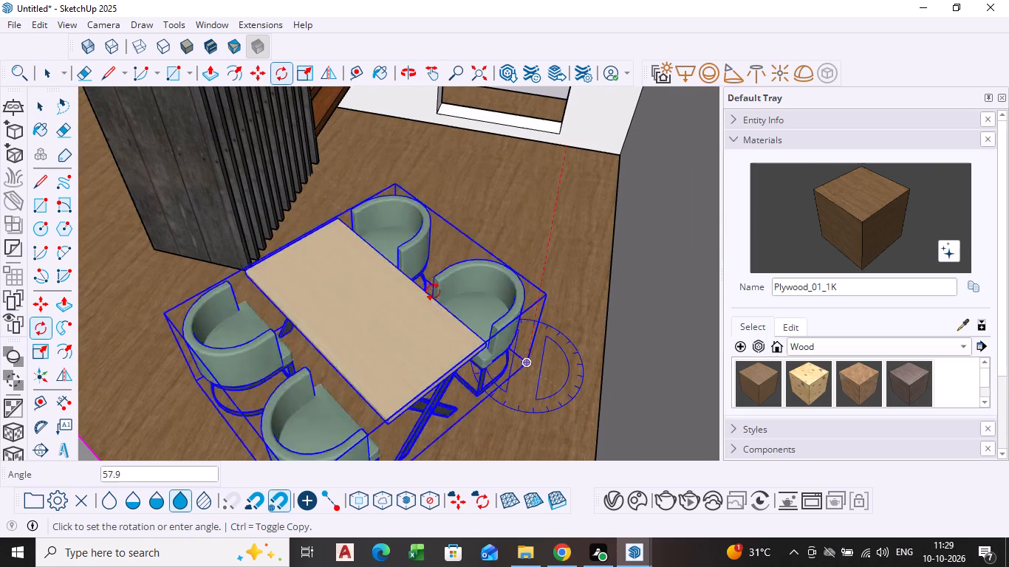
scroll(495, 320, "down", 3)
middle_click_drag(496, 320, 491, 147, "shift")
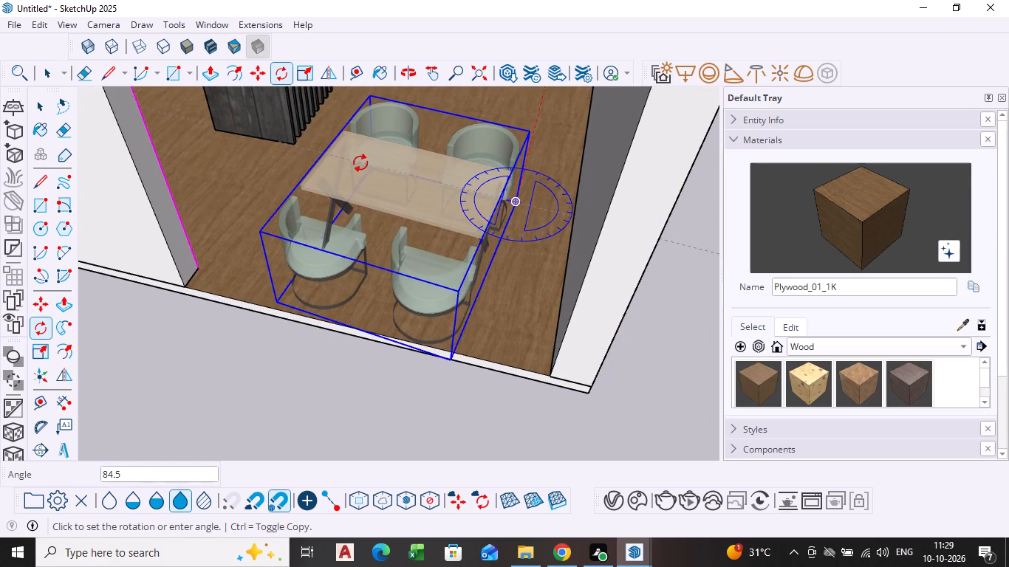
left_click(368, 171)
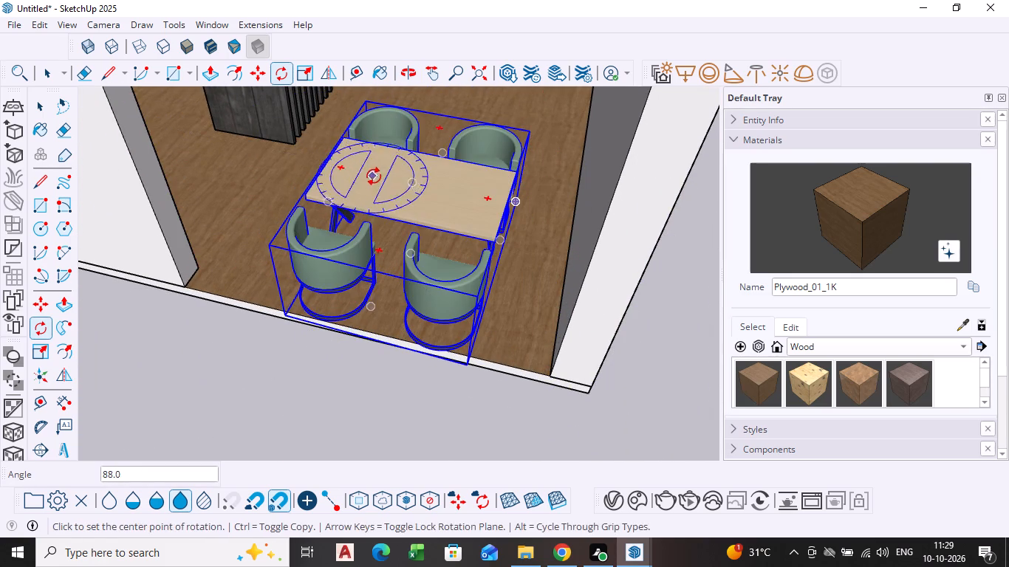
Move the four-chair dining set about 7' across the floor, away from the open floor edge and alongside the board partition and shelves.
key("space")
scroll(498, 235, "down", 3)
key("m")
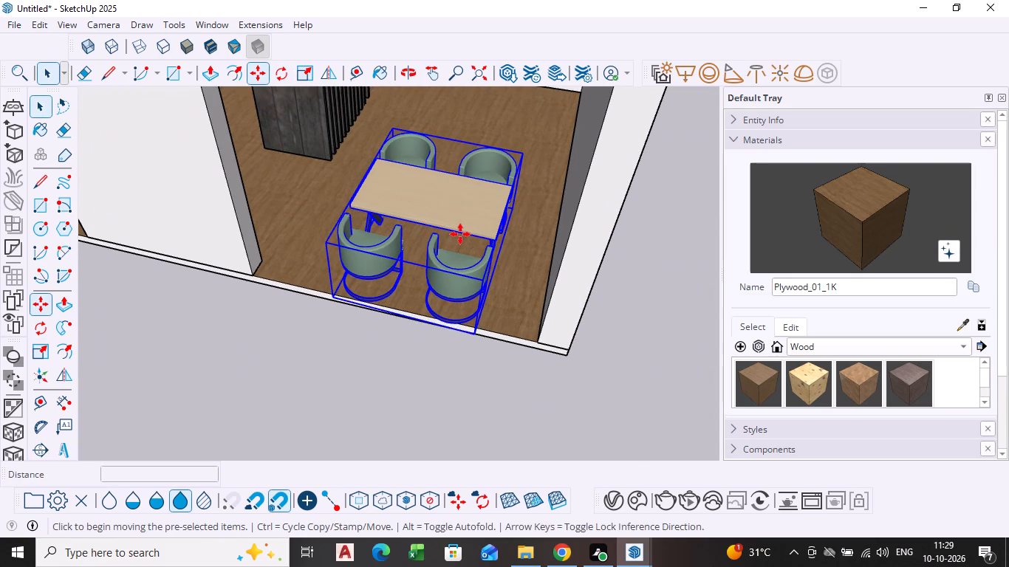
left_click(460, 233)
scroll(456, 168, "down", 4)
middle_click_drag(456, 168, 404, 340, "shift")
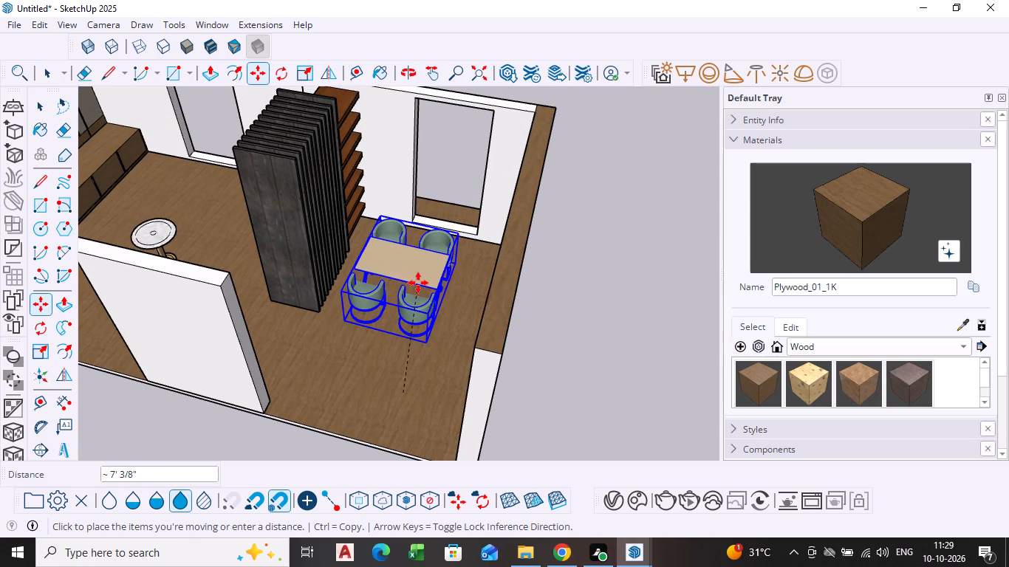
left_click(418, 283)
key("space")
left_click(570, 300)
Examine the dining set's new placement relative to the partition, shelves and walls from several angles.
scroll(559, 306, "down", 1)
middle_click_drag(554, 308, 439, 346)
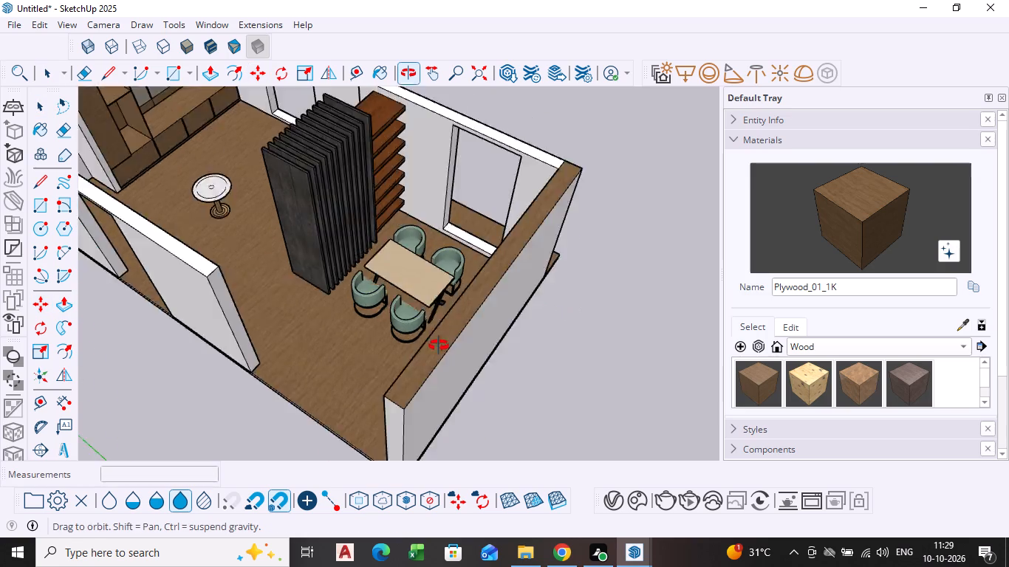
middle_click_drag(439, 346, 300, 408)
scroll(301, 372, "up", 2)
middle_click_drag(297, 369, 287, 511, "shift")
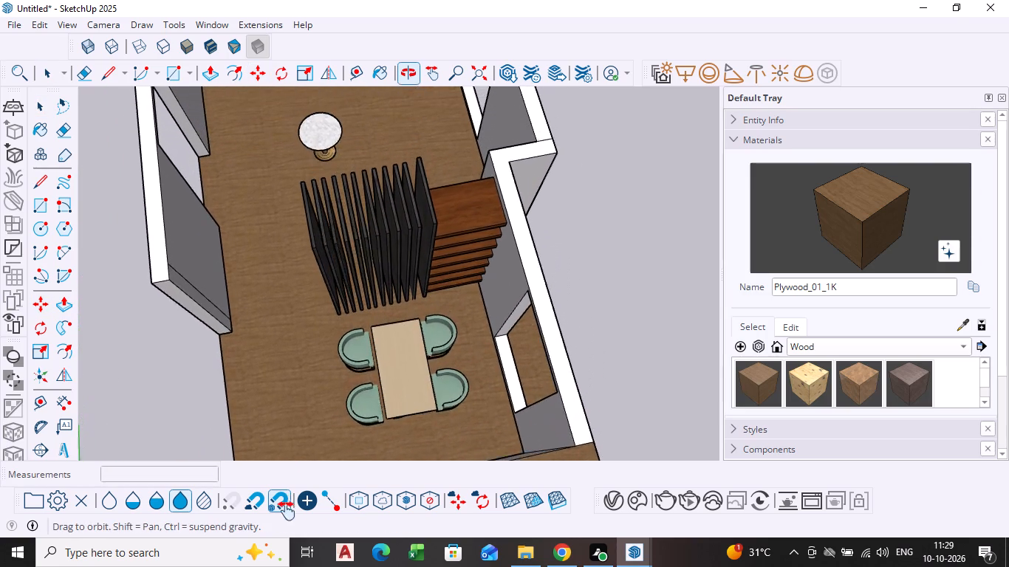
middle_click_drag(287, 511, 287, 496, "shift")
middle_click_drag(303, 427, 391, 295)
scroll(394, 292, "down", 1)
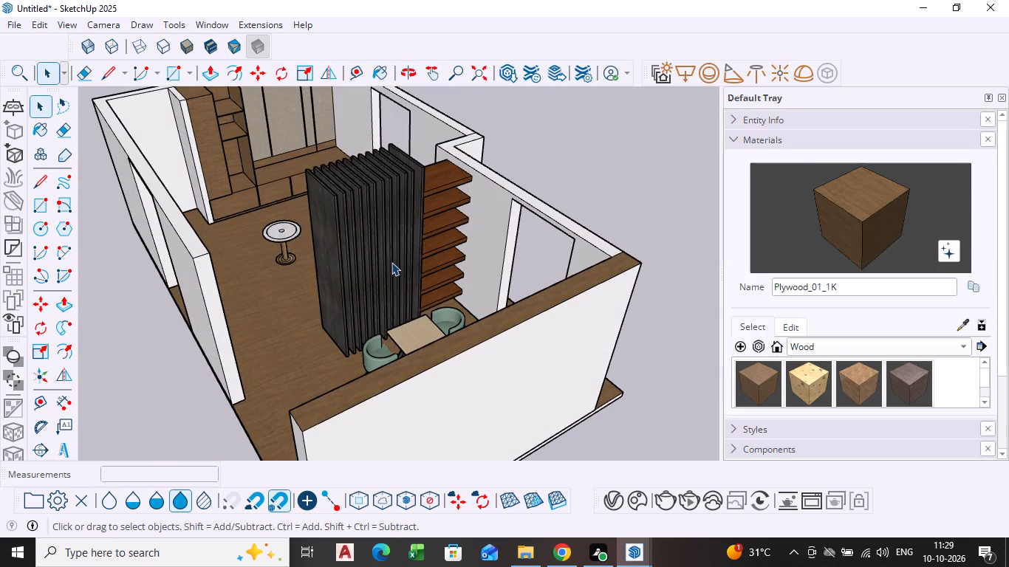
middle_click_drag(390, 261, 345, 334, "shift")
middle_click_drag(351, 326, 343, 335)
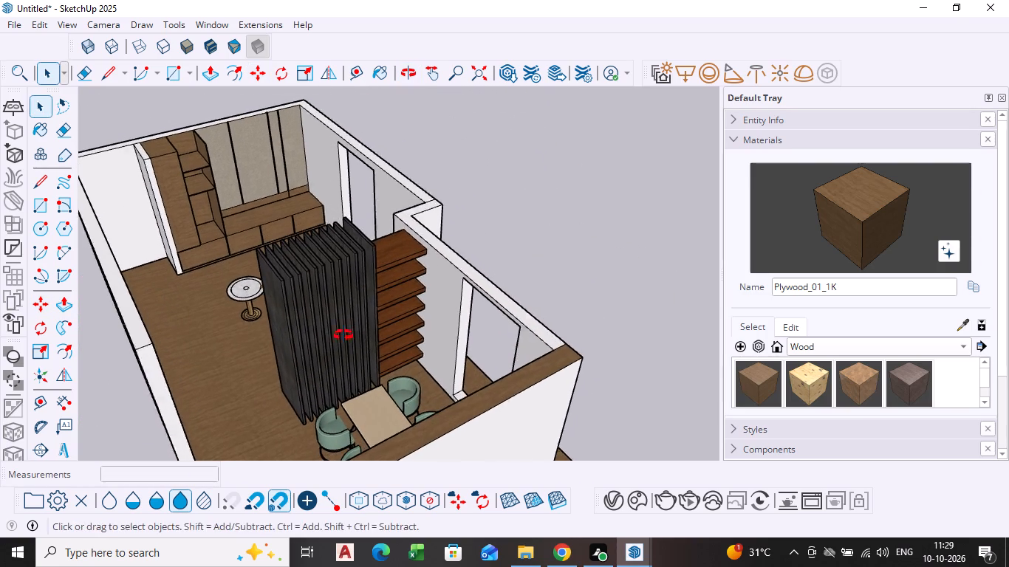
middle_click_drag(343, 335, 314, 368)
scroll(309, 337, "up", 1)
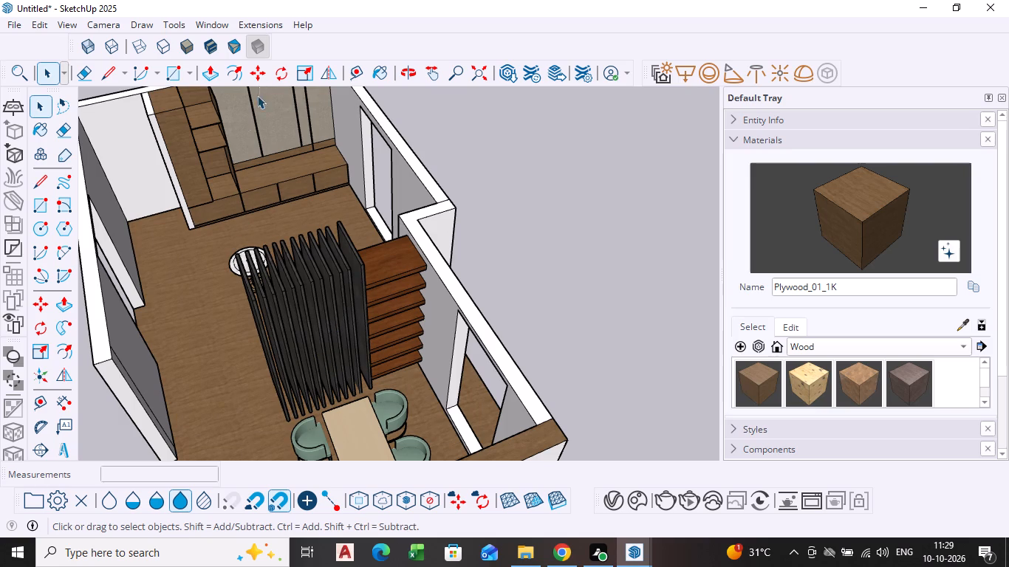
Reopen 3D Warehouse and search its models for TV.
left_click(220, 25)
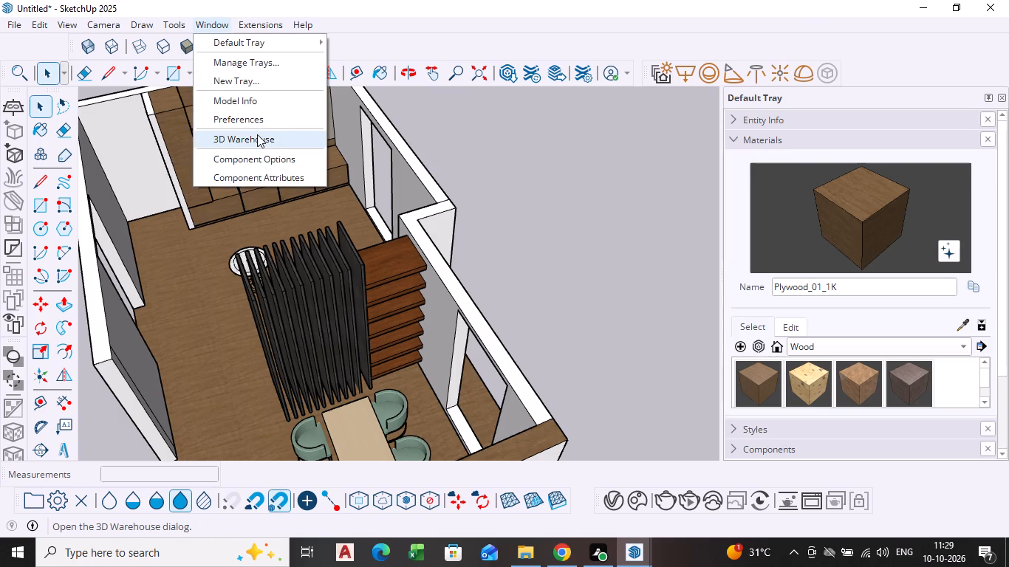
left_click(257, 134)
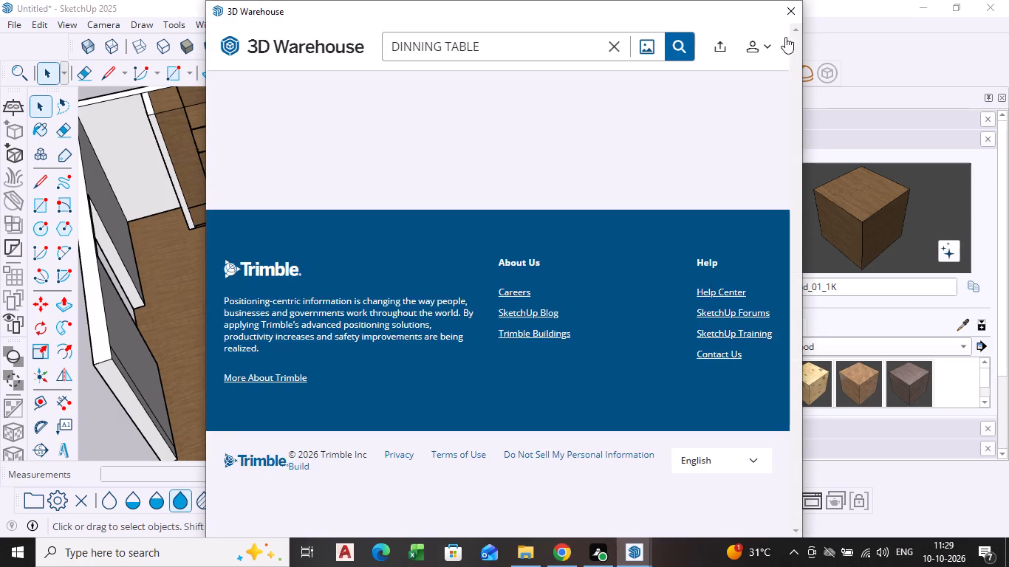
left_click(609, 47)
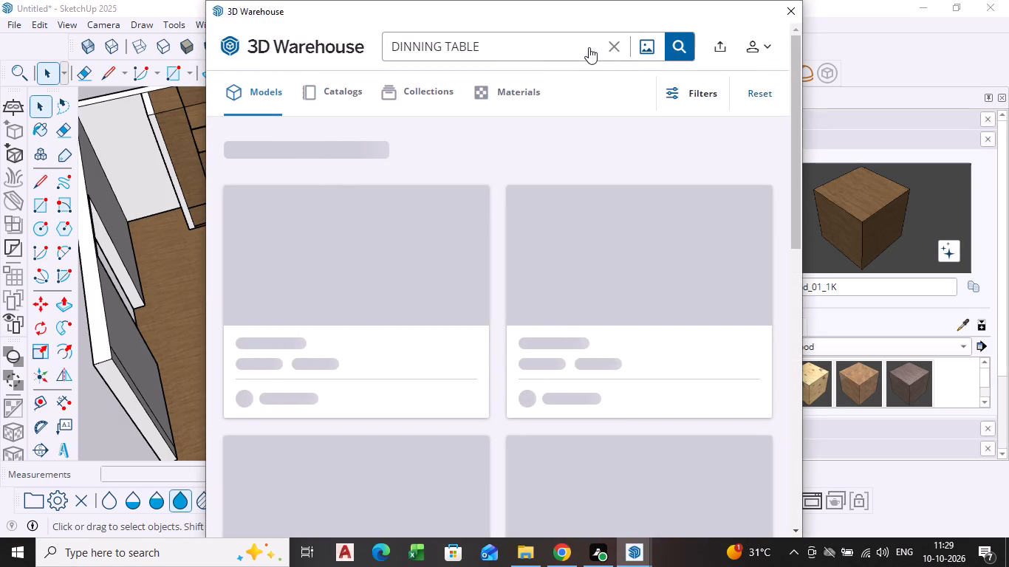
left_click(612, 47)
left_click(479, 49)
type("TV")
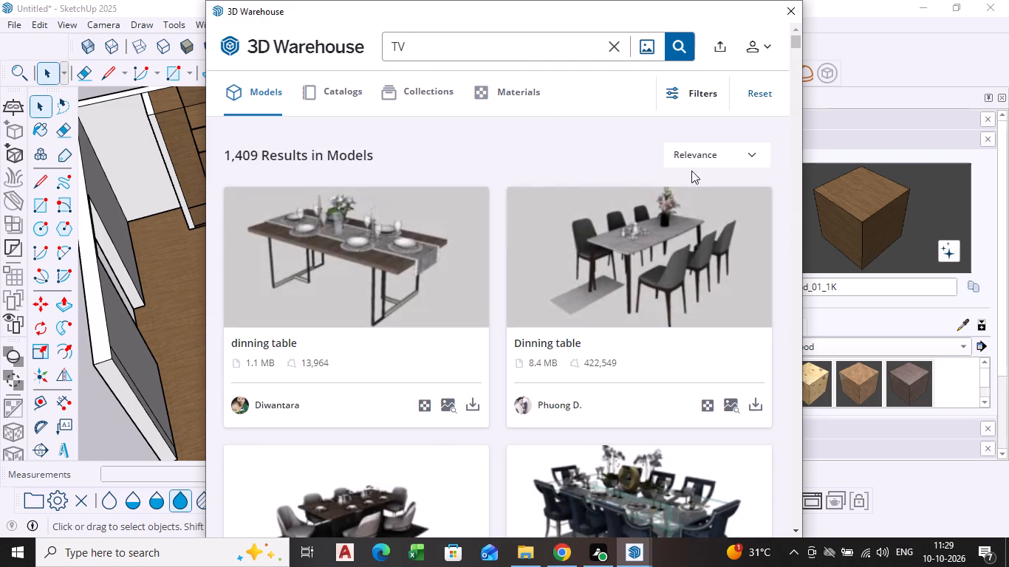
key("Return")
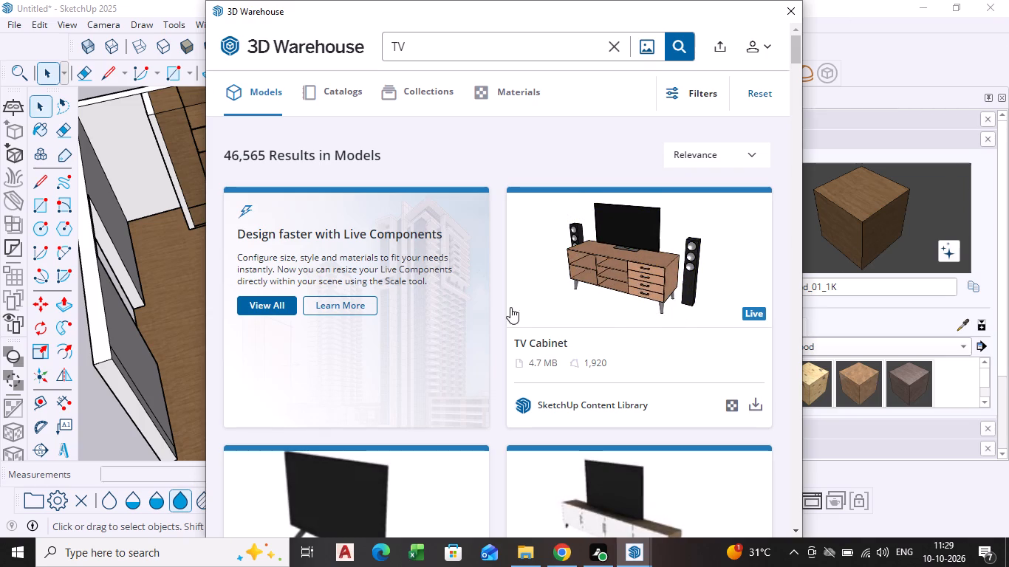
Look through the TV model results for a television that suits the TV unit.
scroll(510, 313, "down", 4)
scroll(413, 315, "down", 3)
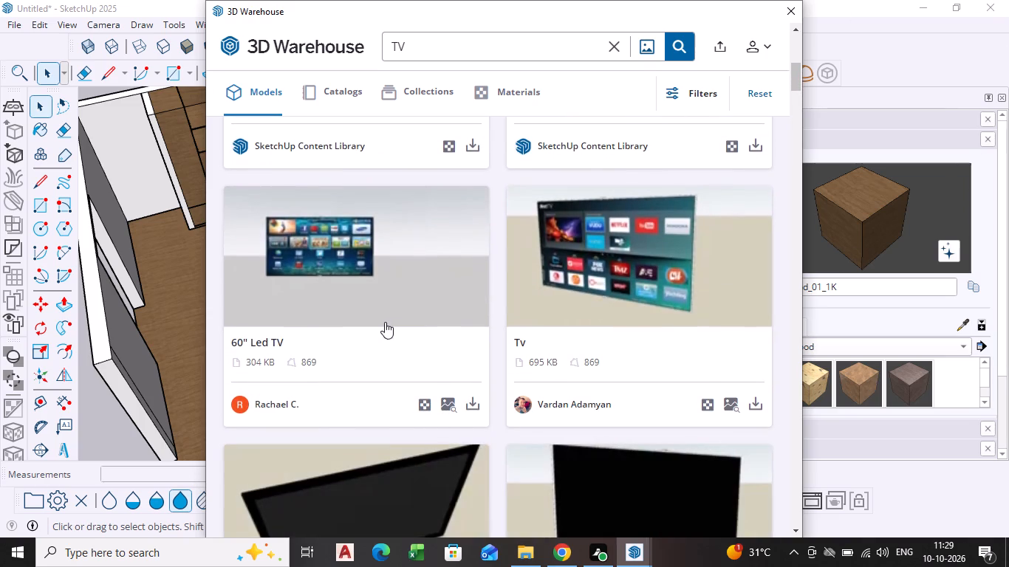
scroll(403, 318, "down", 6)
scroll(460, 331, "down", 3)
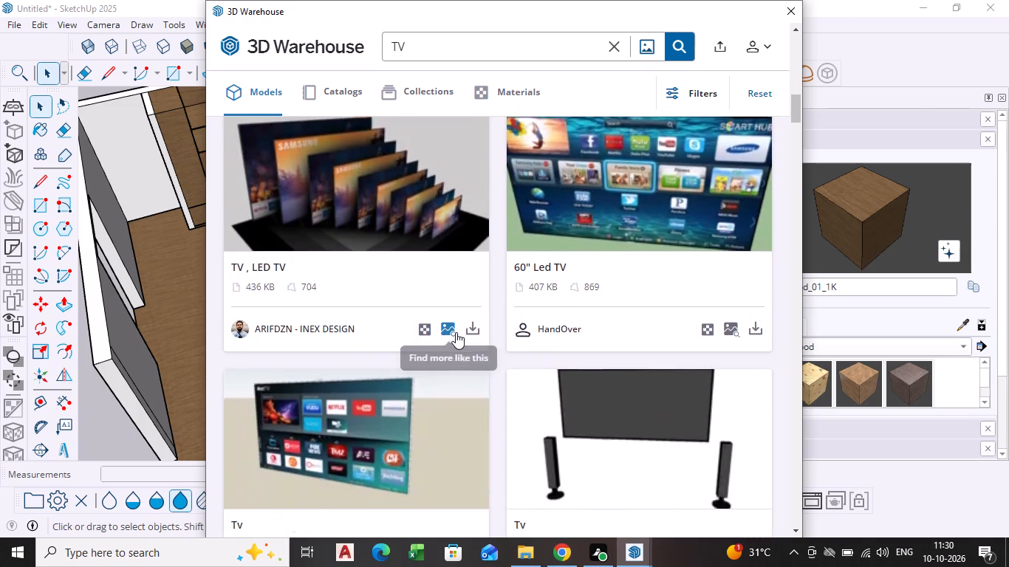
scroll(456, 332, "down", 4)
scroll(721, 247, "up", 1)
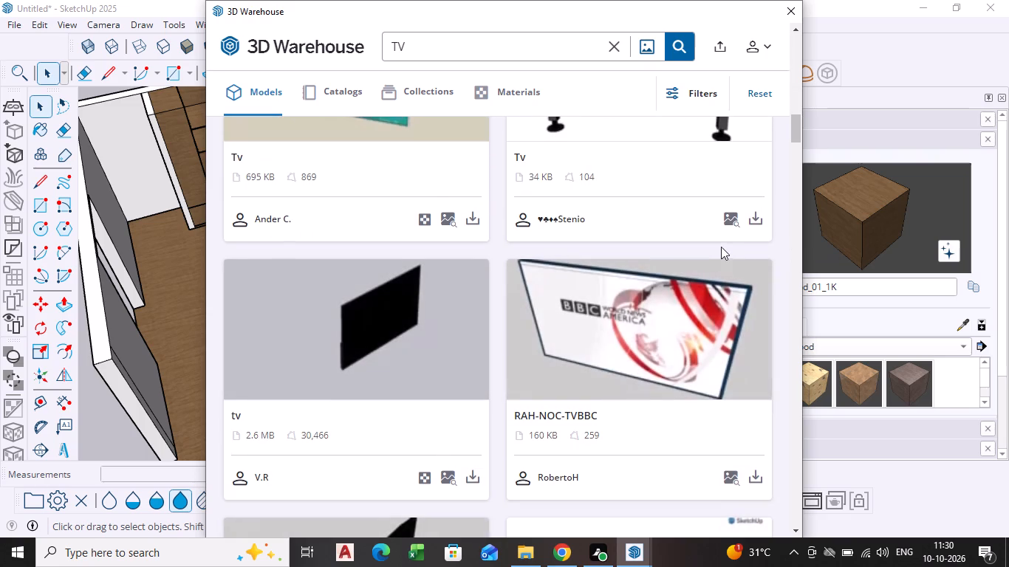
scroll(721, 247, "up", 3)
scroll(724, 266, "down", 1)
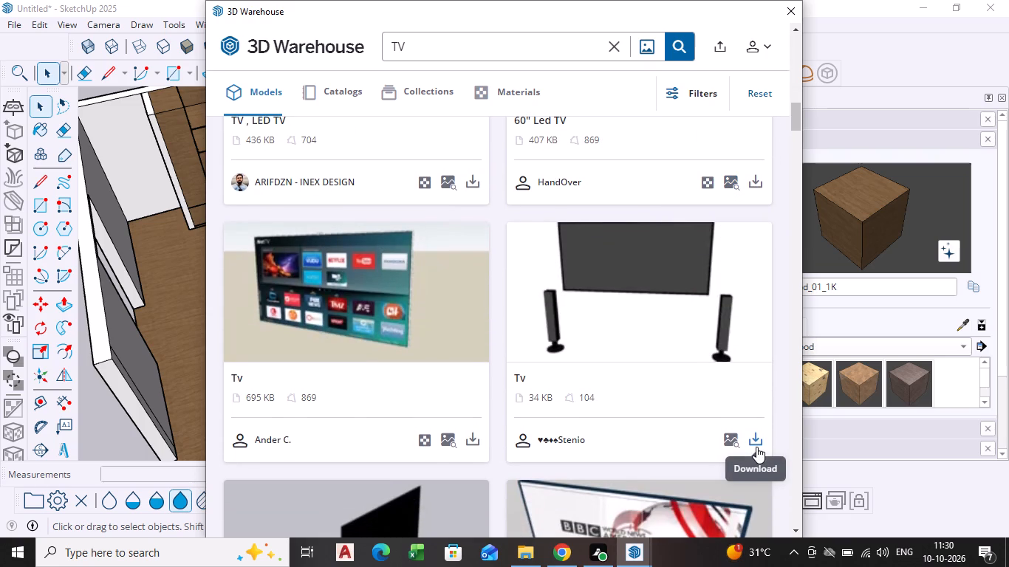
Load the 34 KB Tv model with two floor speakers directly into the model and place it on top of the low TV cabinet.
left_click(756, 446)
left_click(470, 295)
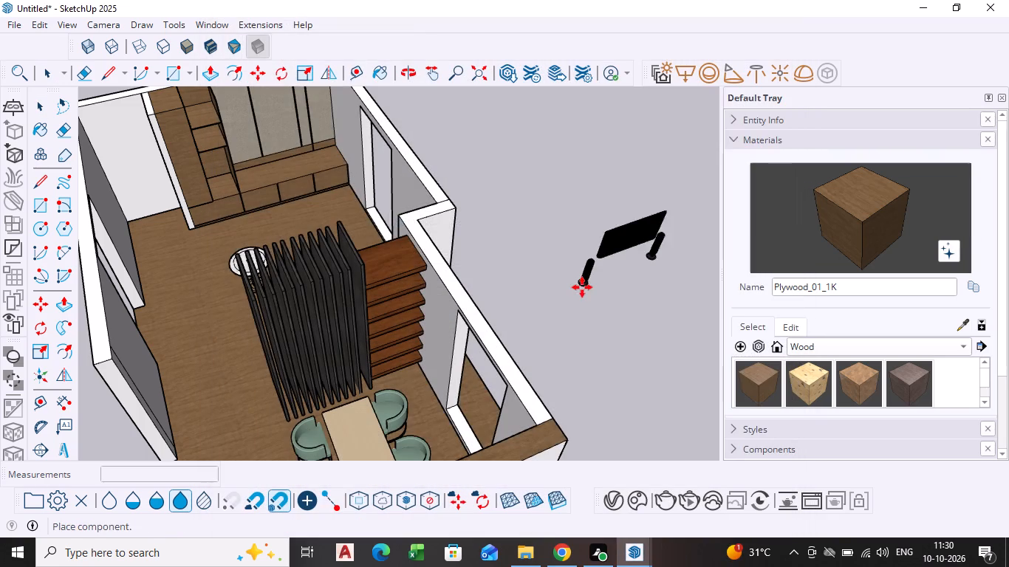
scroll(276, 257, "down", 1, "shift")
middle_click_drag(276, 260, 276, 427, "shift")
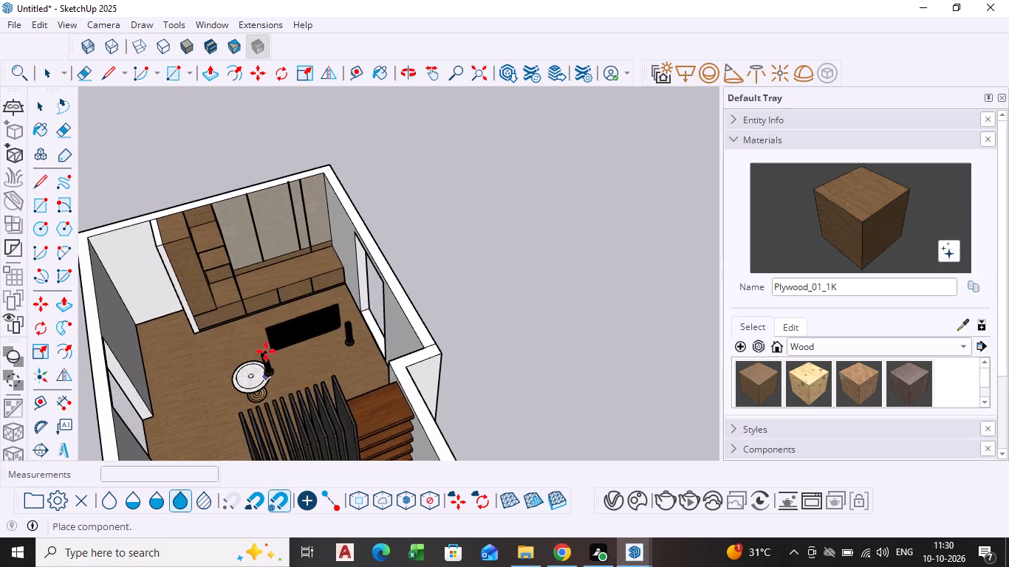
scroll(260, 315, "up", 6)
middle_click_drag(245, 288, 242, 196)
scroll(242, 196, "down", 2)
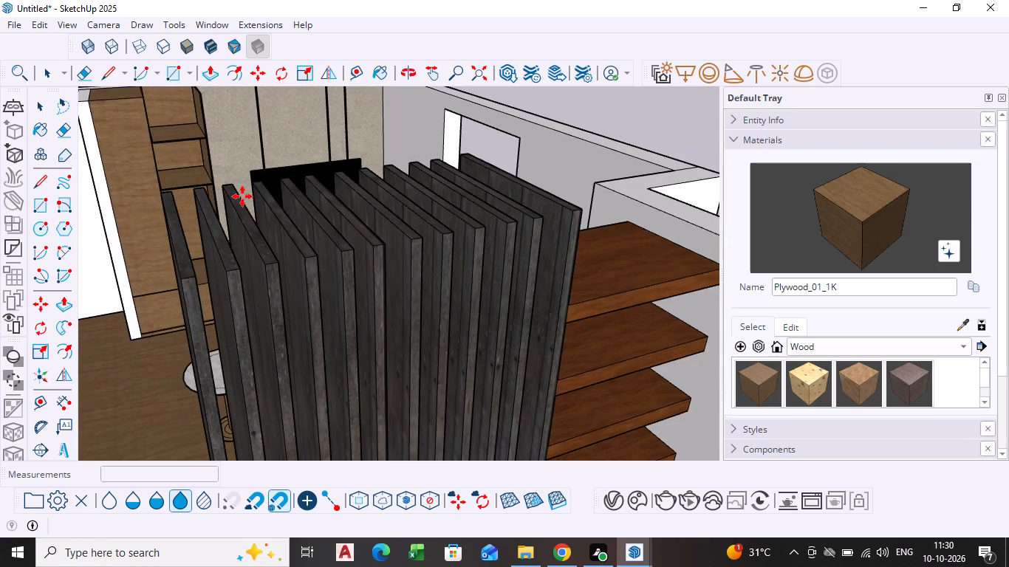
middle_click_drag(242, 196, 250, 399, "shift")
scroll(246, 337, "up", 4)
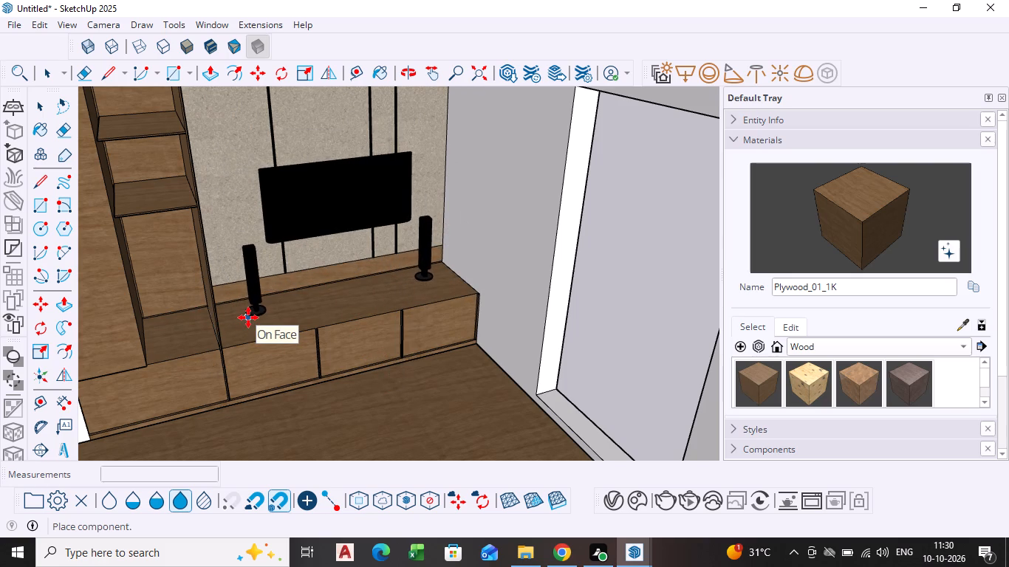
left_click(248, 317)
Inside the TV component, move only the screen straight up about 1' 1" along the panelled wall, leaving the speakers on the cabinet.
middle_click_drag(258, 330, 438, 377)
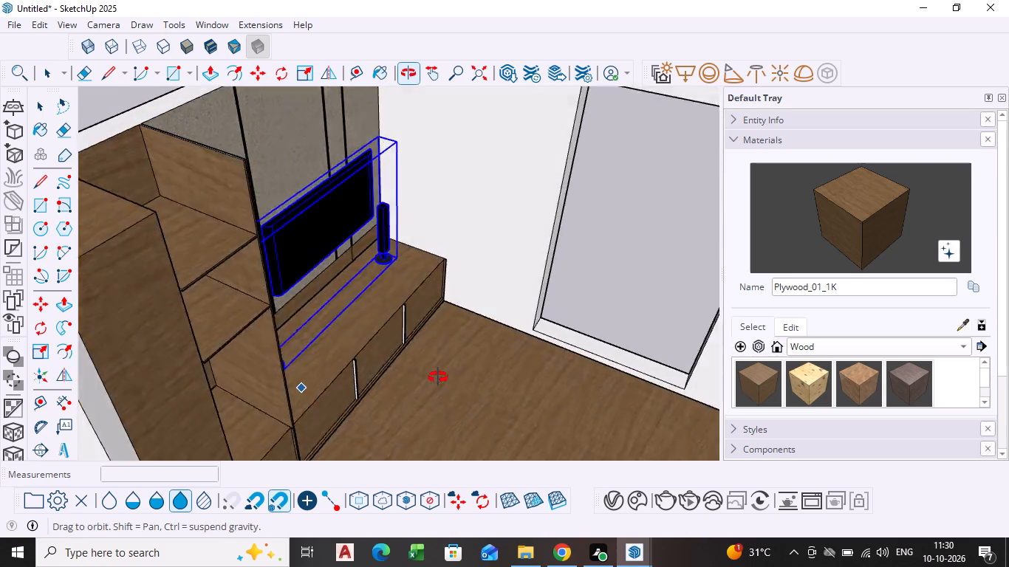
middle_click_drag(438, 377, 397, 379)
scroll(318, 292, "up", 9)
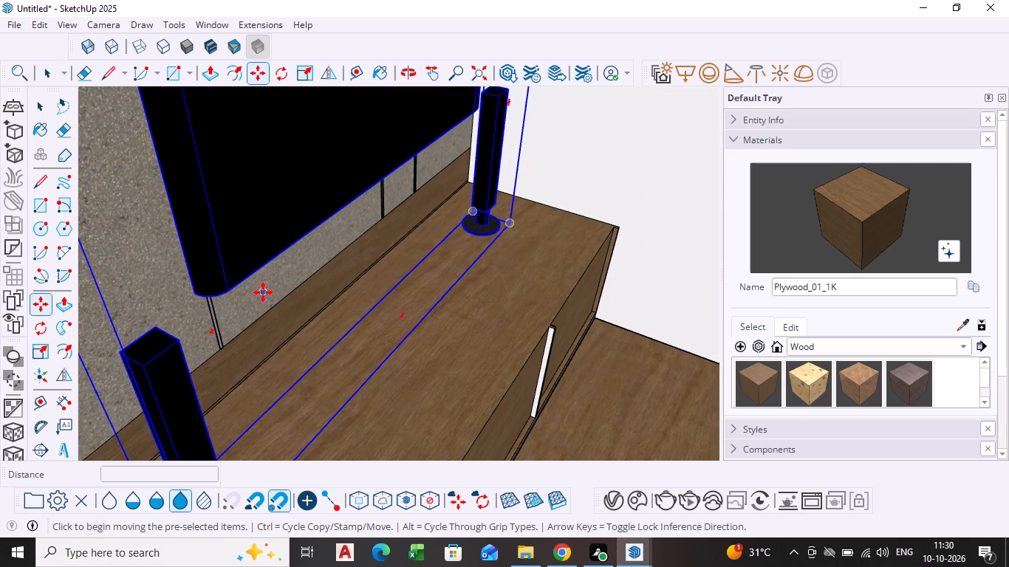
key("space")
scroll(263, 288, "down", 3)
middle_click_drag(262, 288, 247, 387)
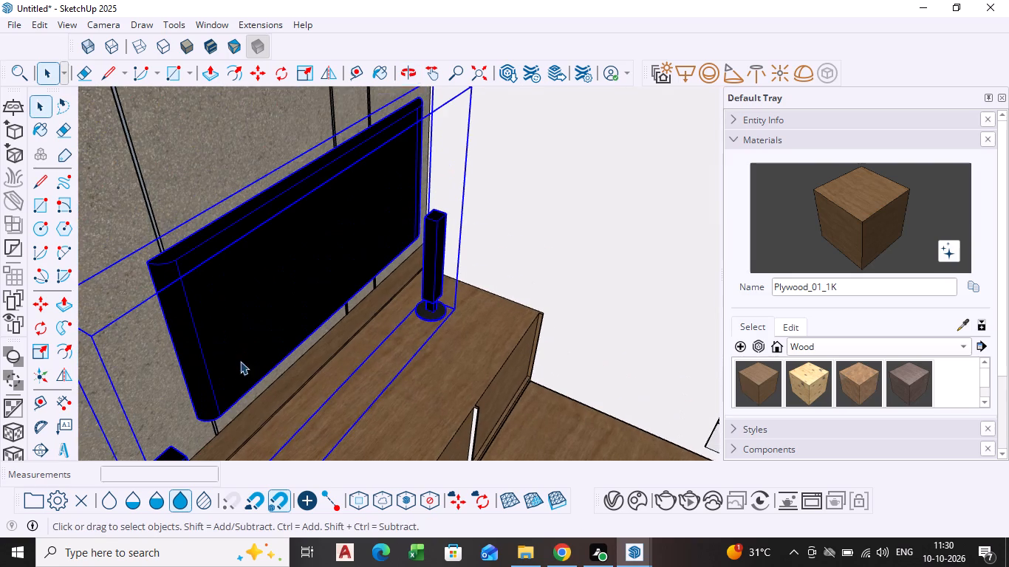
double_click(228, 346)
left_click(228, 346)
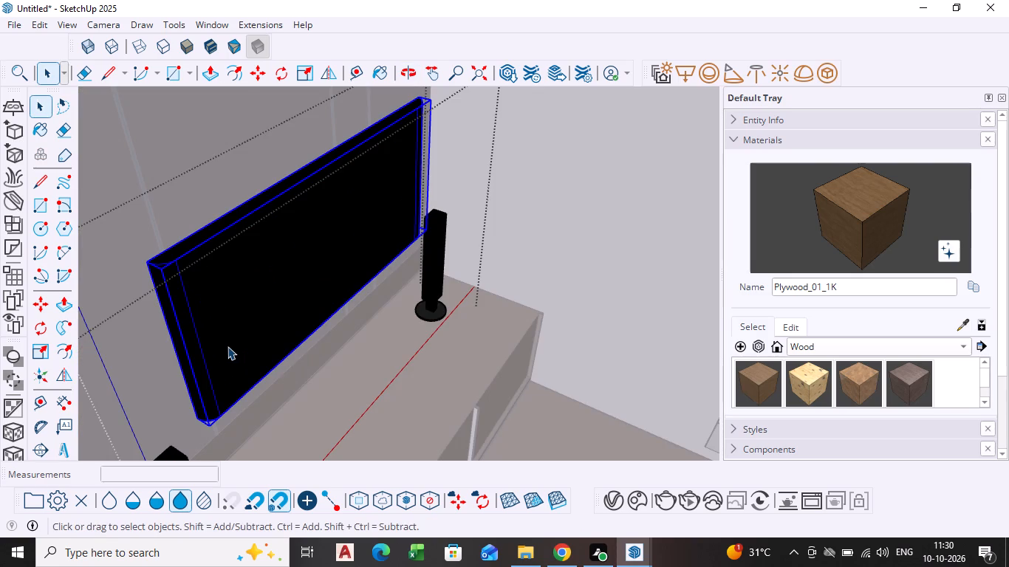
key("m")
left_click(206, 422)
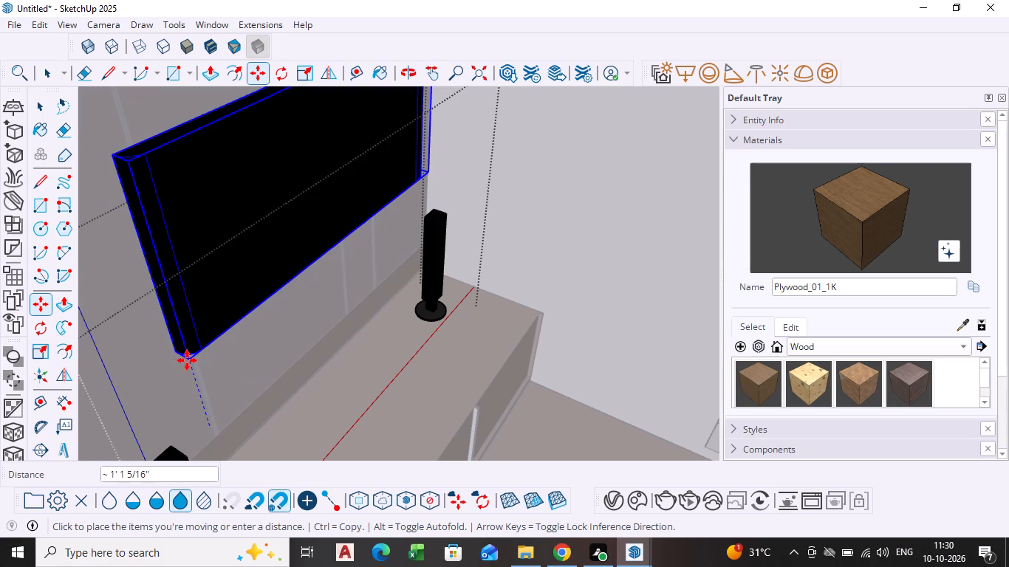
left_click(187, 360)
scroll(360, 385, "down", 7)
middle_click_drag(352, 391, 143, 304)
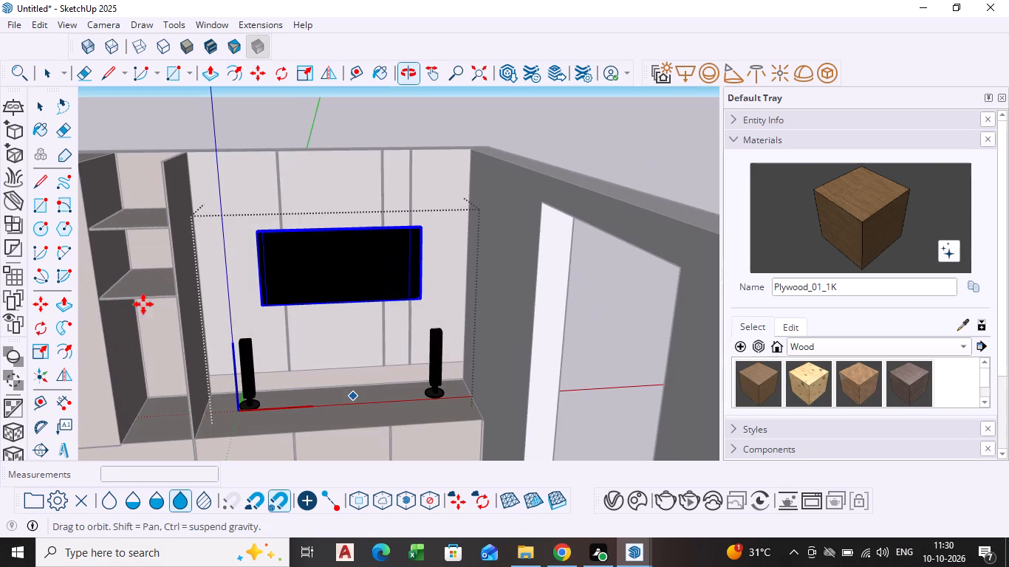
key("space")
left_click(652, 154)
Examine the furnished room from above and inside, checking the TV, partition, round table and dining set.
scroll(493, 264, "down", 4)
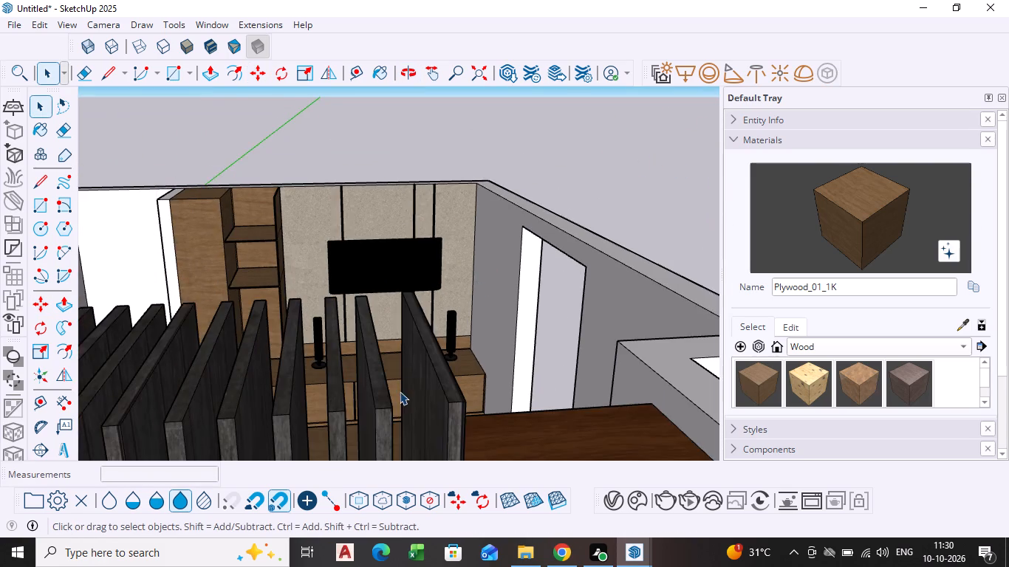
scroll(394, 391, "down", 1)
middle_click(390, 391)
middle_click_drag(391, 393, 530, 430)
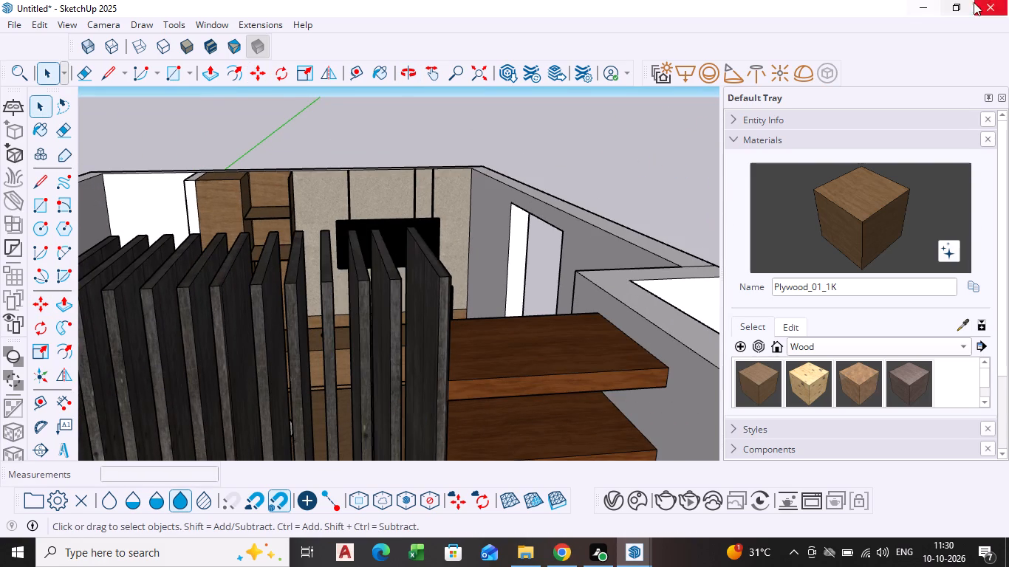
left_click(478, 72)
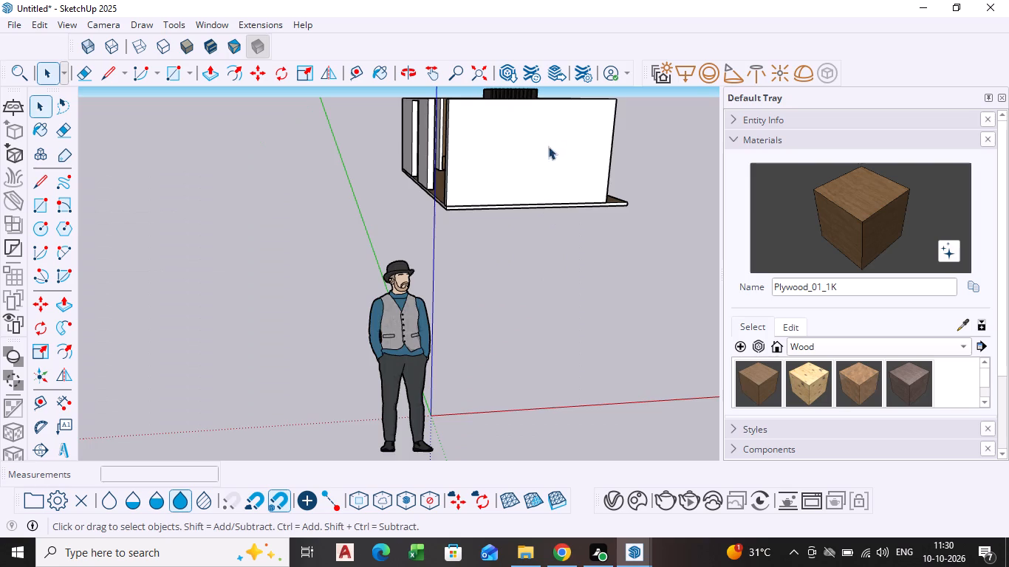
scroll(488, 203, "down", 1)
middle_click_drag(488, 228, 507, 419)
scroll(469, 94, "up", 3)
scroll(577, 157, "down", 2)
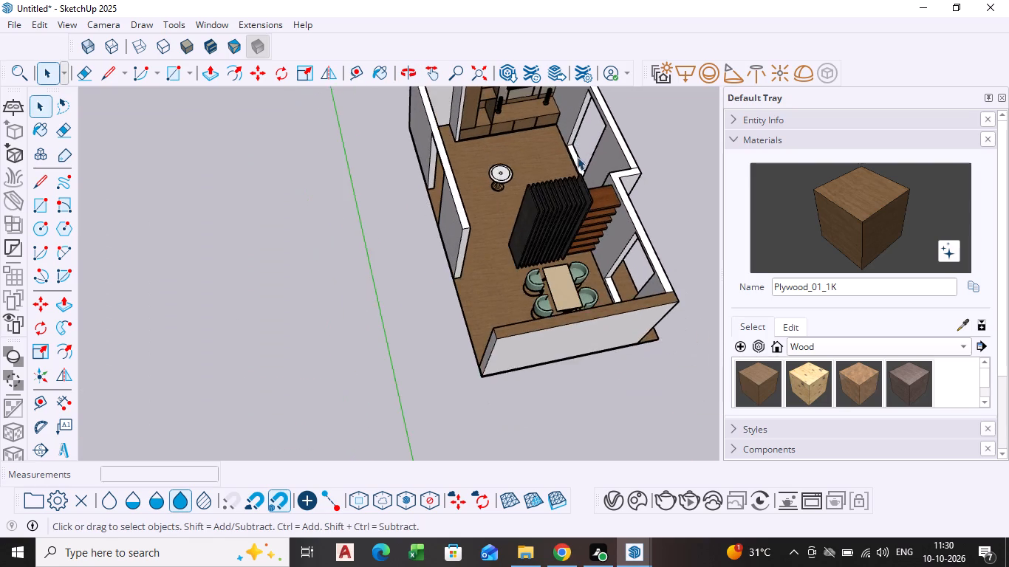
middle_click_drag(577, 157, 507, 429)
middle_click_drag(493, 408, 479, 315)
scroll(462, 377, "up", 4)
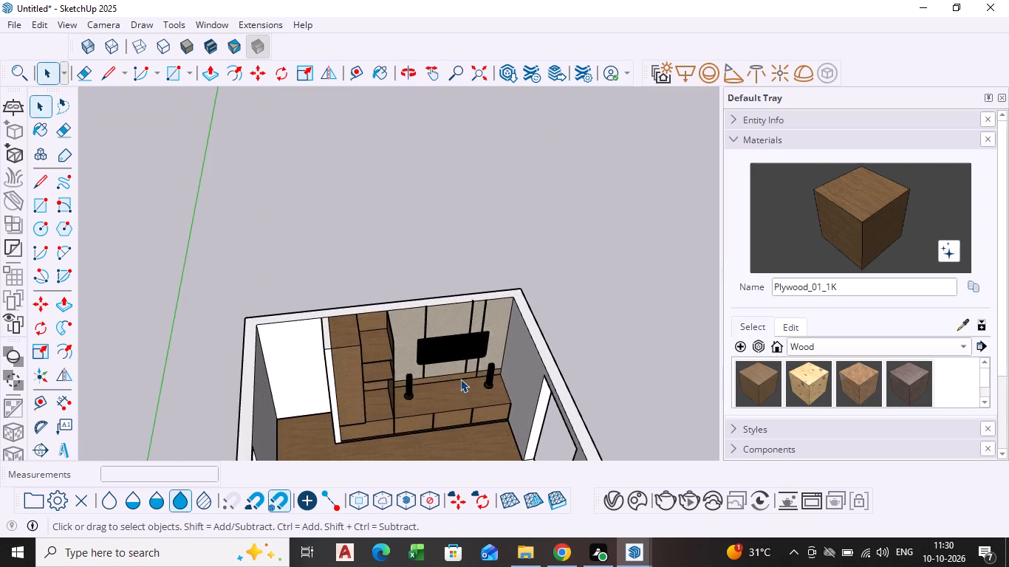
middle_click_drag(458, 382, 442, 314)
scroll(479, 402, "down", 1)
middle_click_drag(476, 402, 478, 281, "shift")
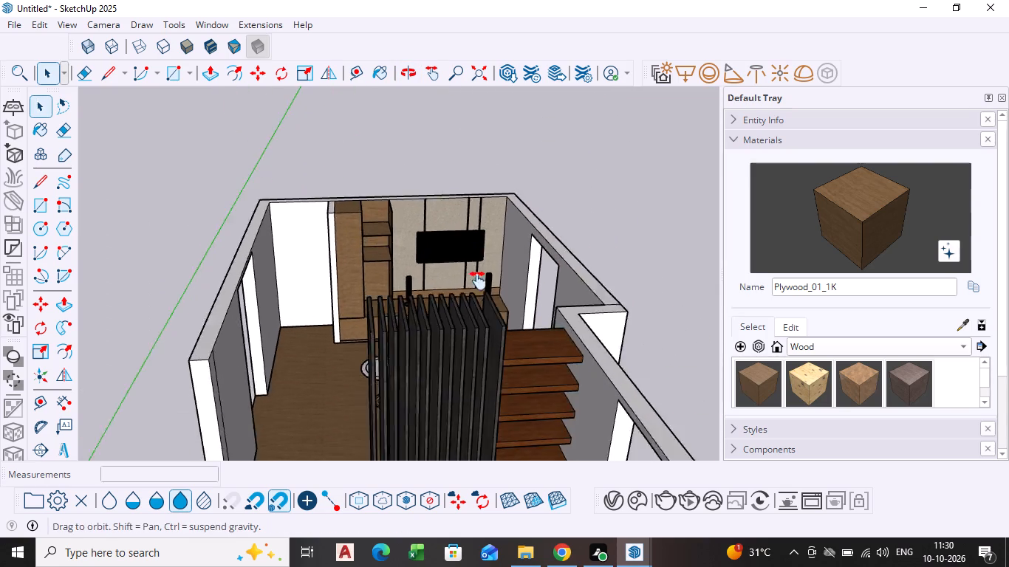
middle_click_drag(478, 281, 504, 216, "shift")
scroll(486, 254, "down", 1)
middle_click_drag(486, 255, 537, 355)
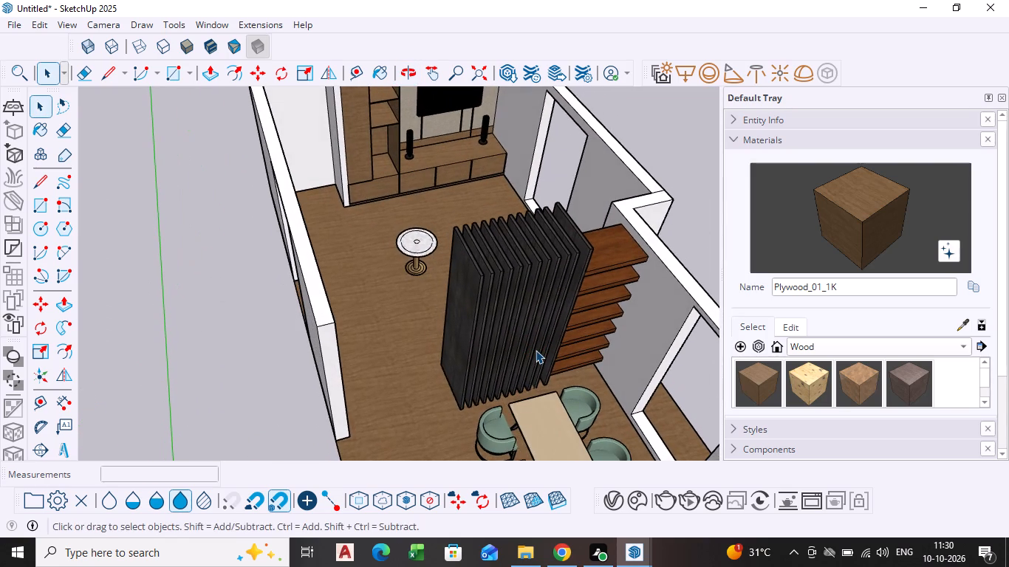
scroll(536, 357, "down", 2)
middle_click_drag(536, 357, 496, 308, "shift")
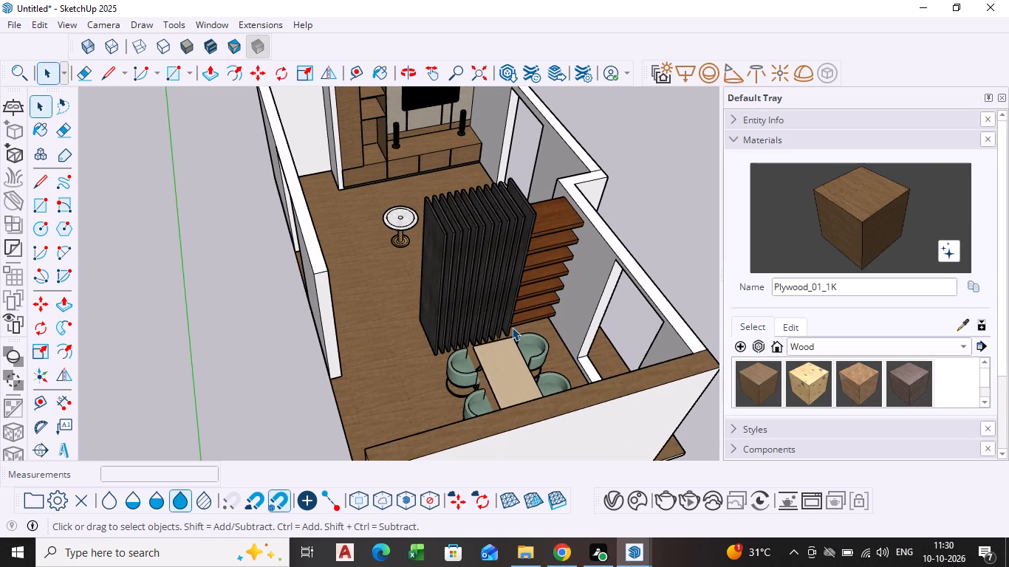
Start a non-interactive V-Ray render of the room from a raised angle showing the TV unit, round table, partition, shelves and dining set.
middle_click_drag(512, 327, 494, 375, "shift")
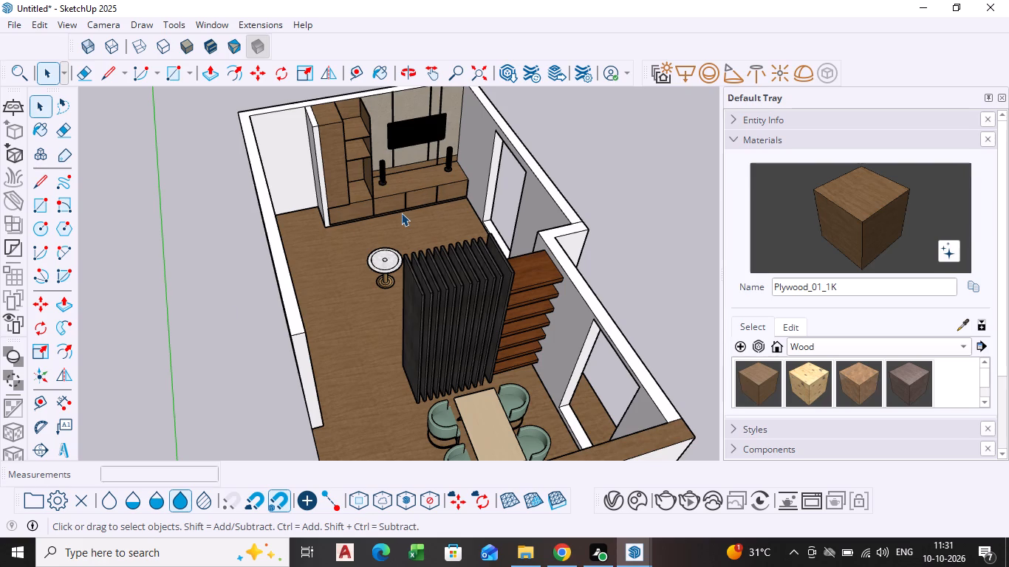
scroll(384, 269, "down", 4)
scroll(387, 288, "up", 3)
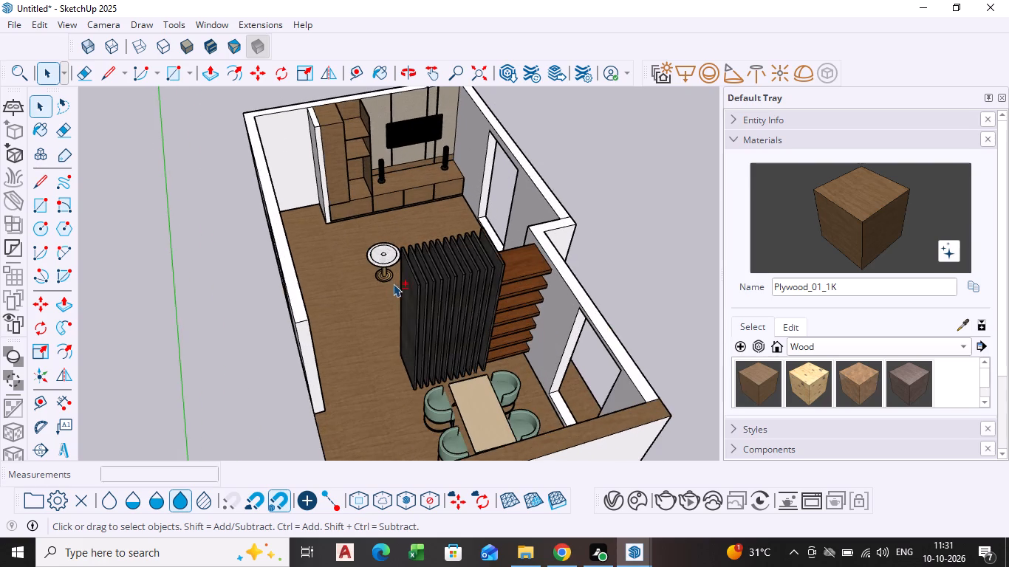
middle_click_drag(393, 283, 360, 323, "shift")
scroll(359, 323, "up", 1)
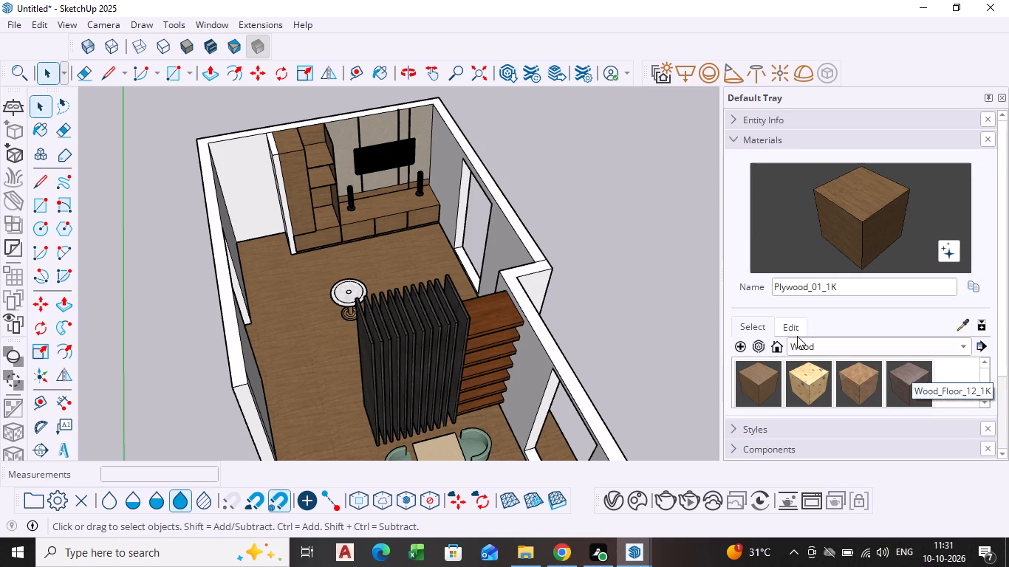
scroll(795, 336, "down", 1)
scroll(347, 343, "down", 3)
middle_click_drag(343, 343, 323, 293)
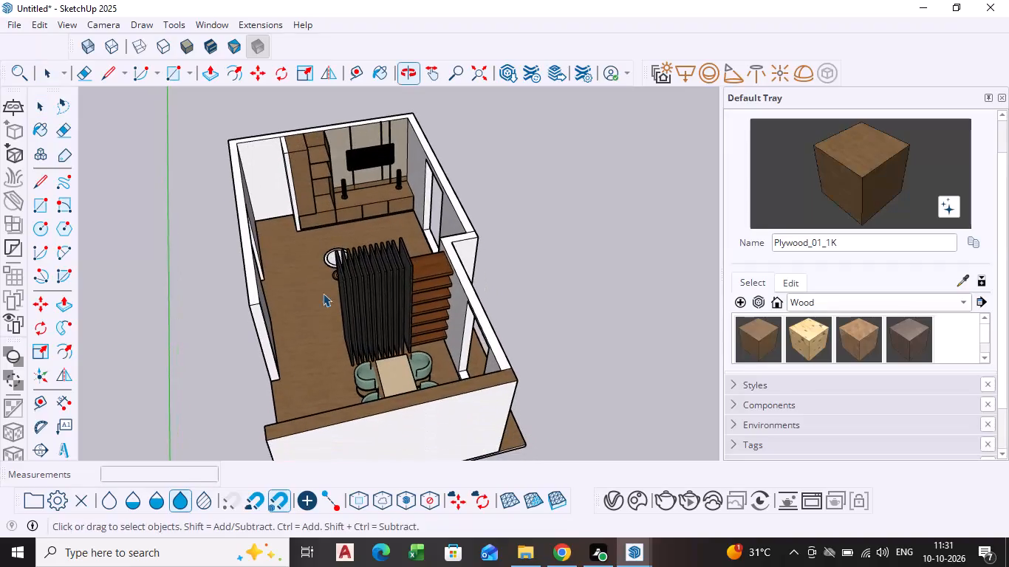
scroll(332, 357, "up", 2)
middle_click_drag(371, 329, 372, 331)
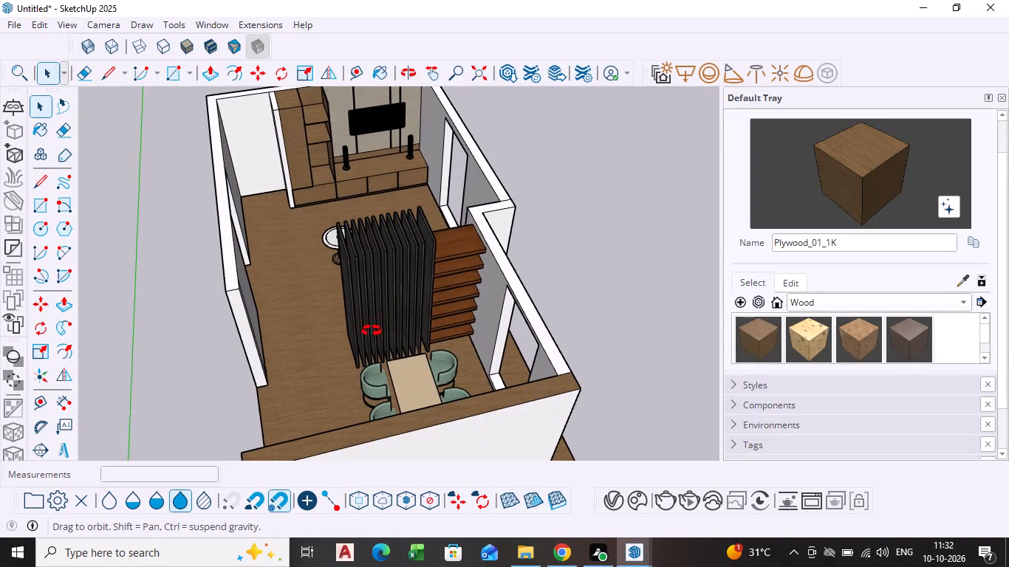
middle_click_drag(372, 331, 450, 347)
scroll(434, 321, "up", 1)
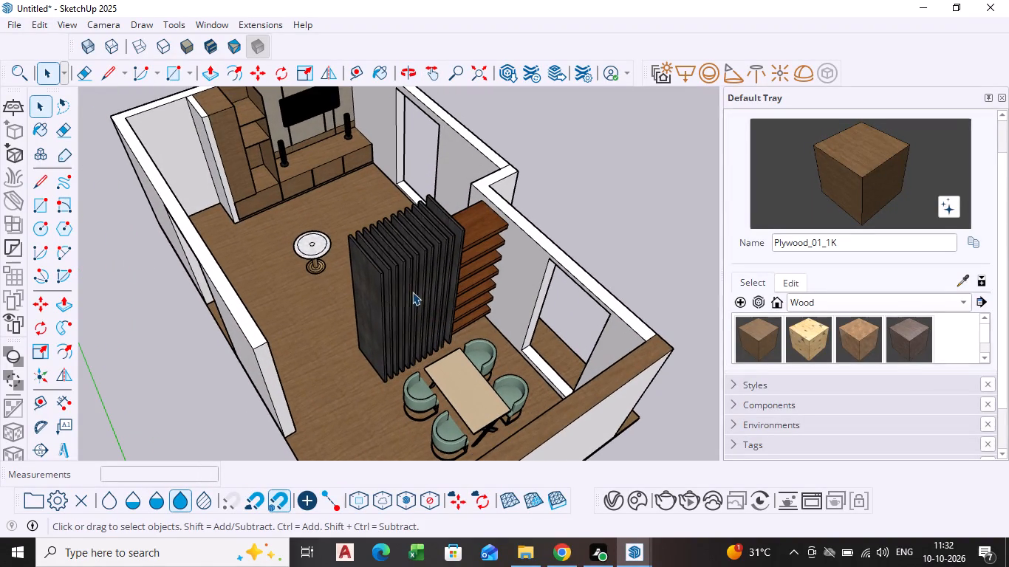
middle_click_drag(408, 286, 396, 315, "shift")
scroll(396, 315, "up", 1)
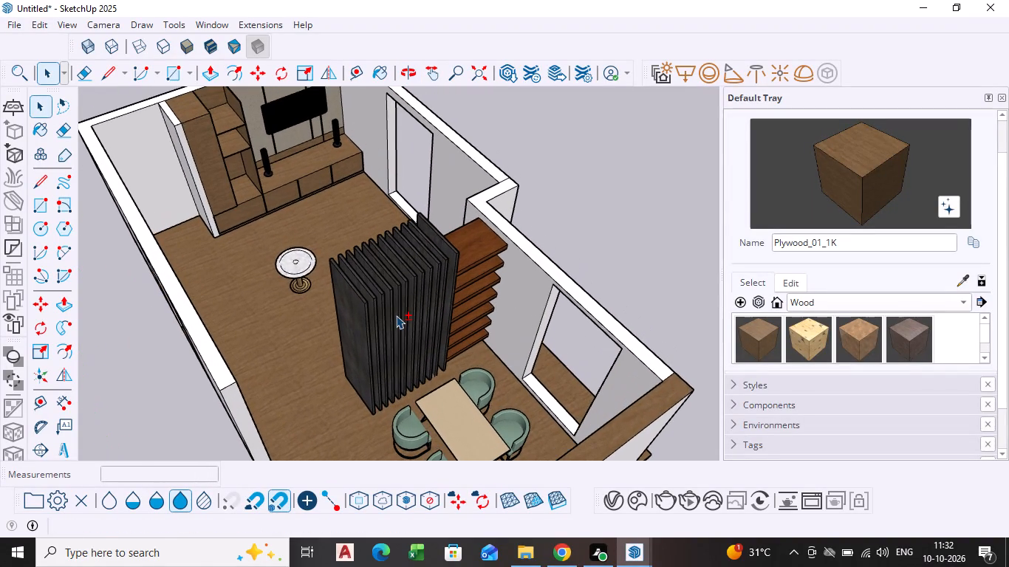
middle_click_drag(398, 309, 393, 318, "shift")
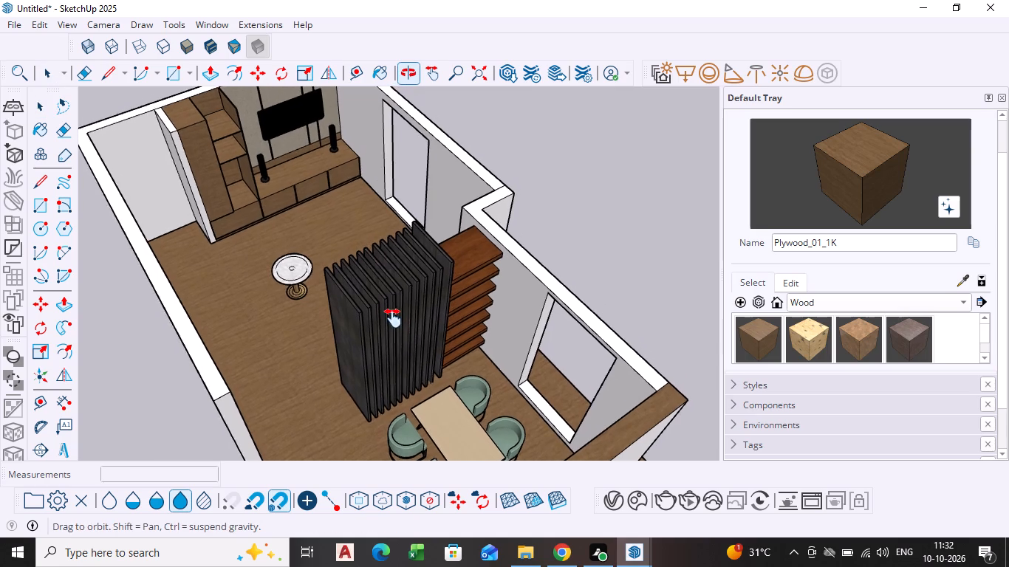
middle_click_drag(393, 318, 391, 326, "shift")
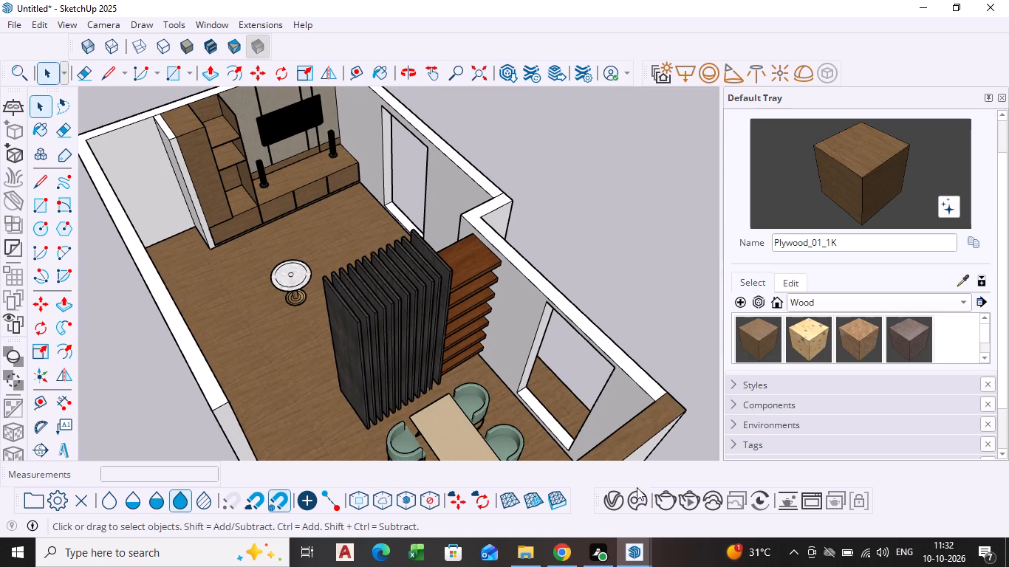
left_click(667, 496)
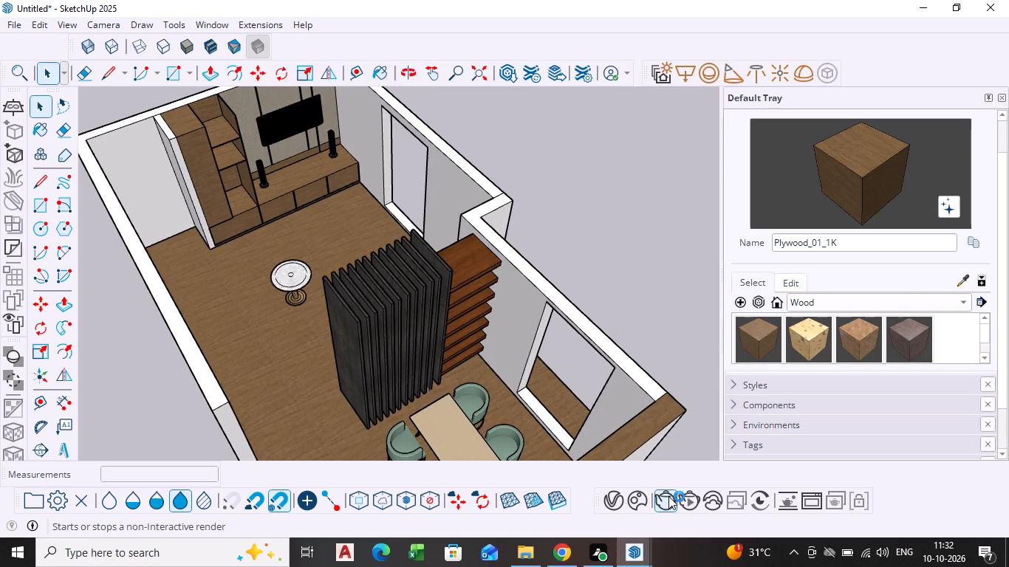
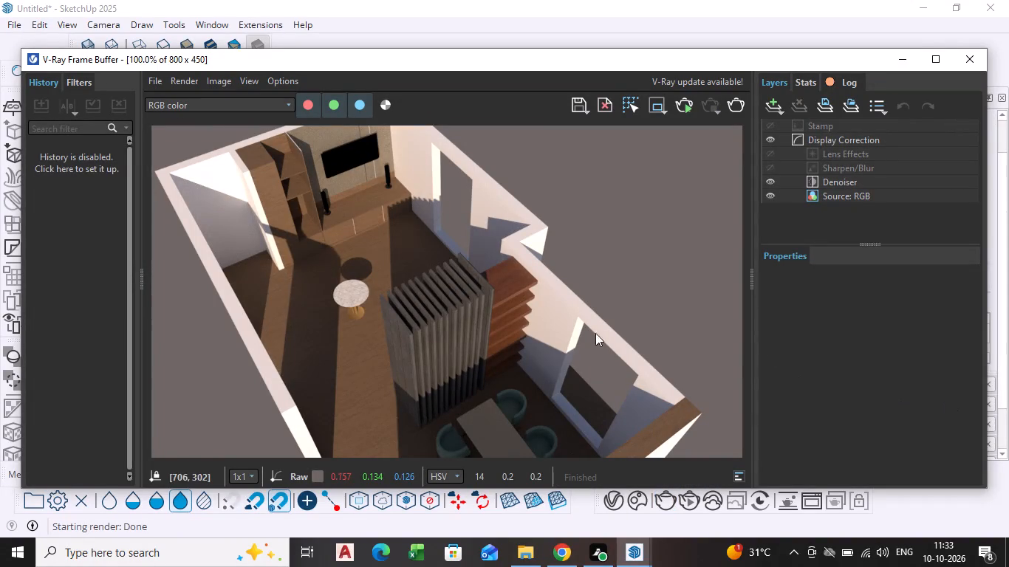
Close the V-Ray Frame Buffer showing the interior render and return to the model.
scroll(426, 392, "down", 3)
scroll(426, 392, "up", 3)
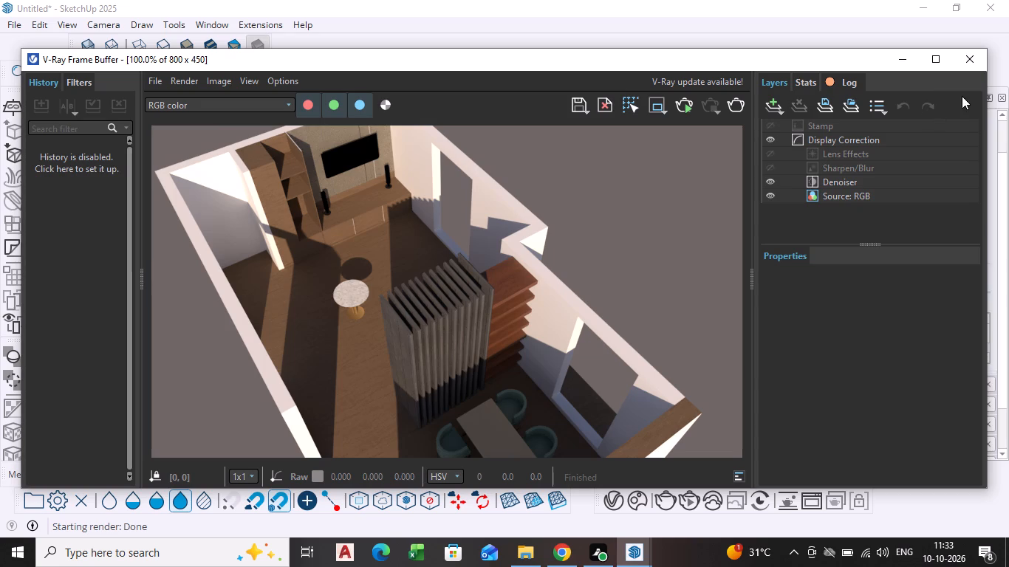
left_click(966, 61)
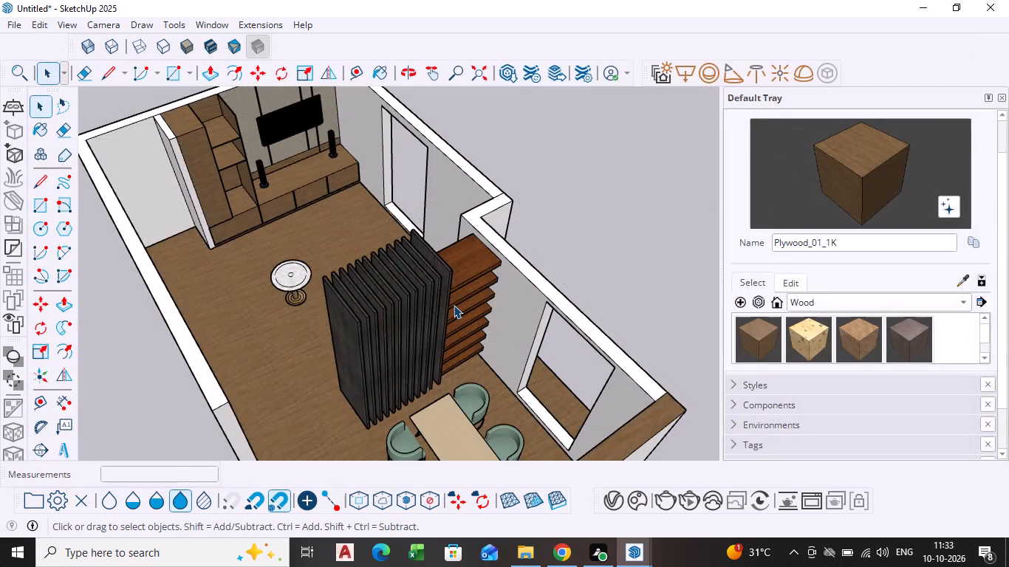
Save the model to the Desktop as a SketchUp file named TV UNIT.
scroll(454, 305, "down", 3)
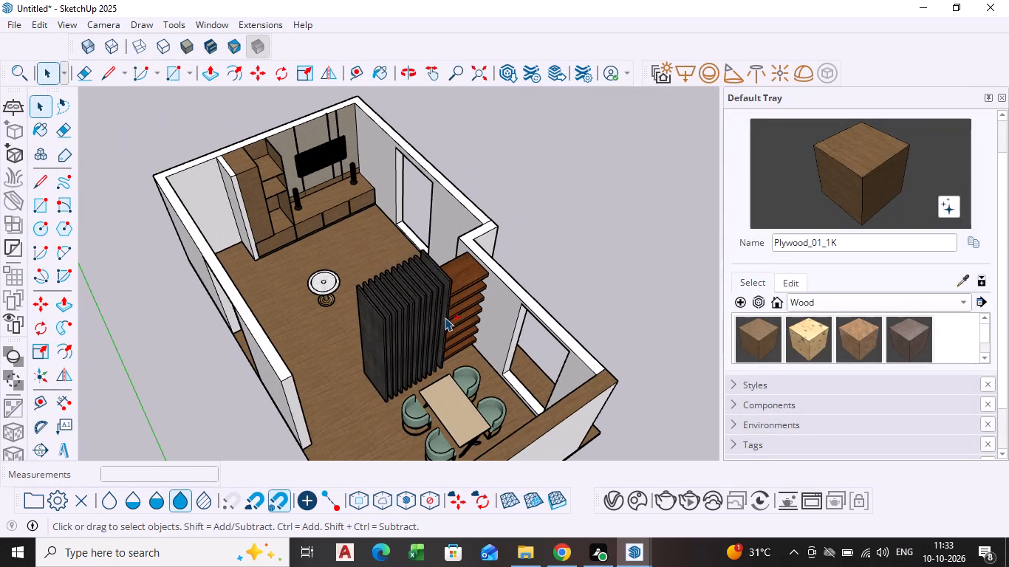
key("ctrl+s")
left_click(469, 386)
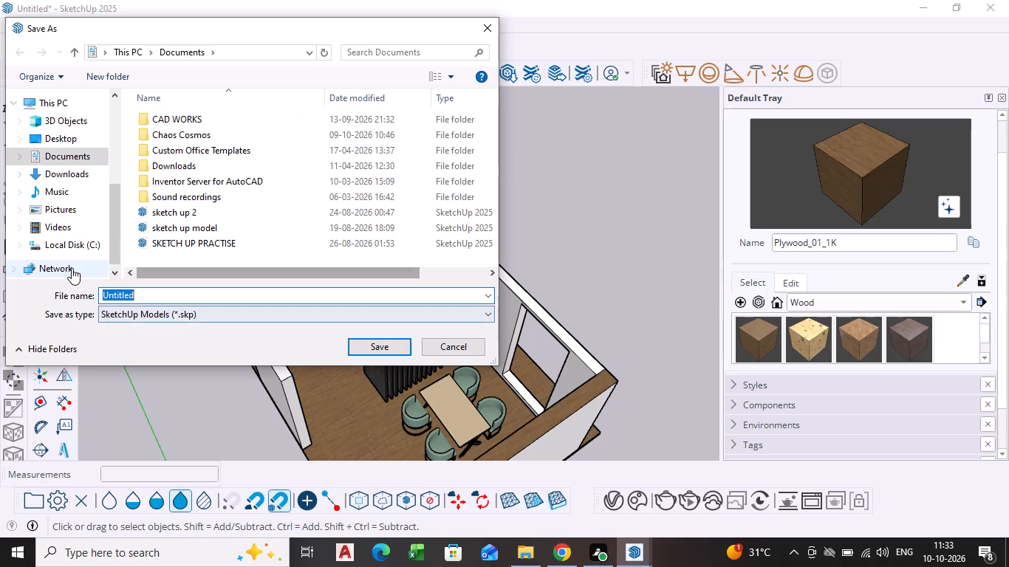
left_click(52, 140)
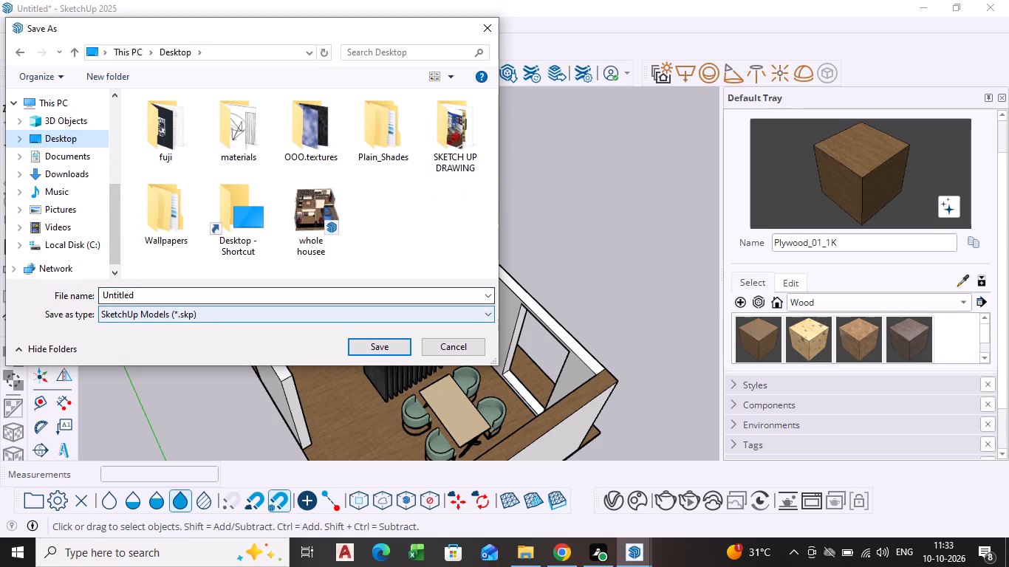
left_click(157, 299)
key("BackSpace")
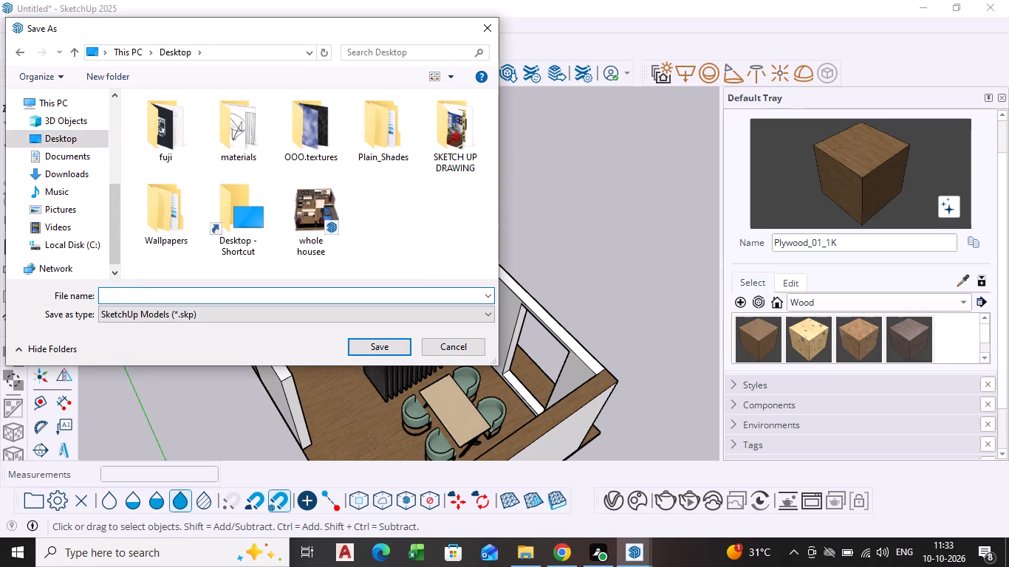
type("TV")
key("space")
type("UNIT")
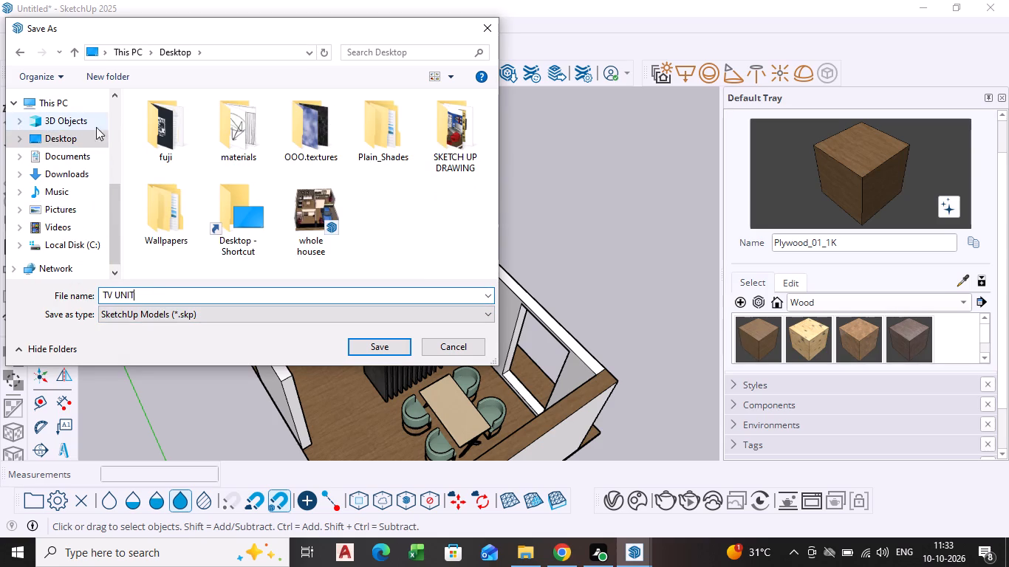
left_click(395, 346)
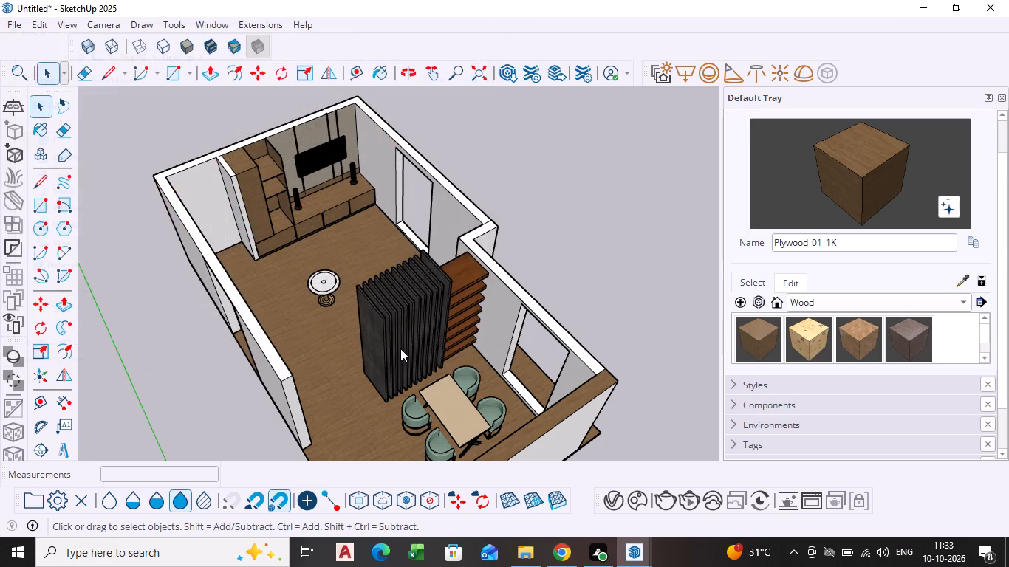